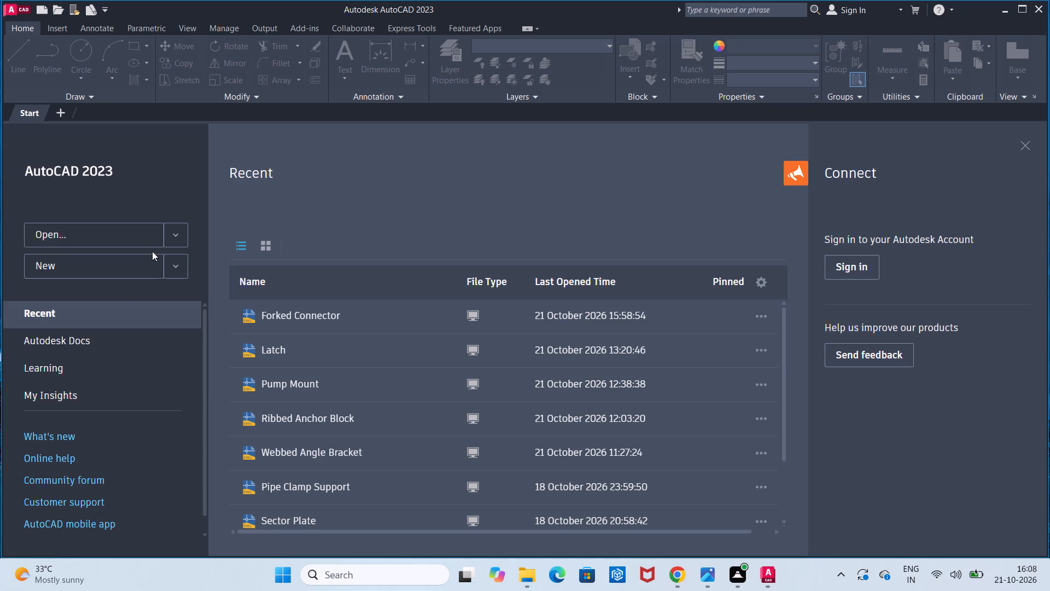
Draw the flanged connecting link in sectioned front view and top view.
Create a new blank drawing.
left_click(148, 265)
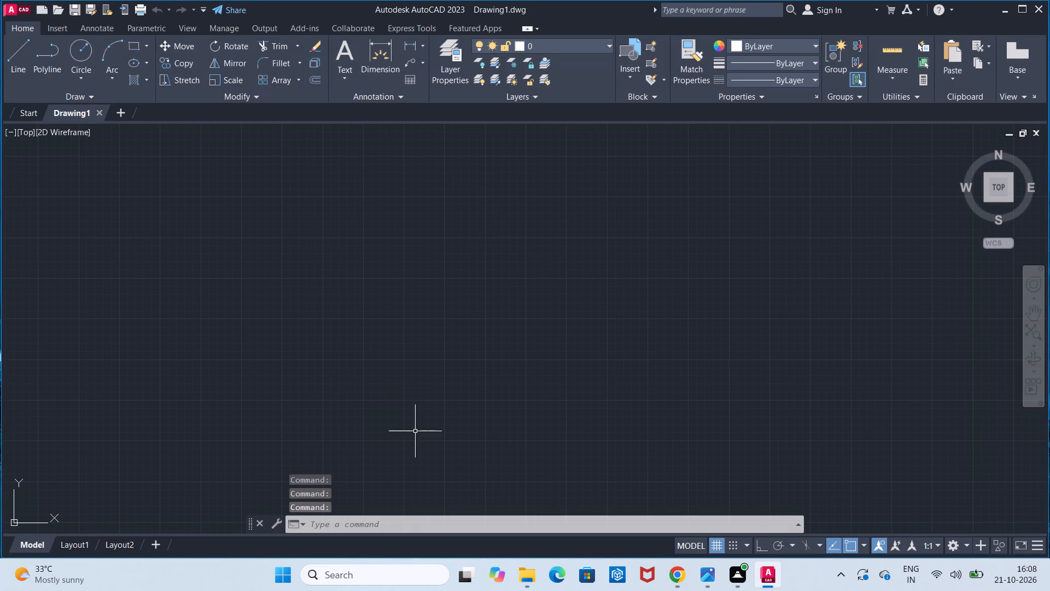
Turn on command log file recording with LOGFILEON.
left_click(435, 532)
left_click(477, 524)
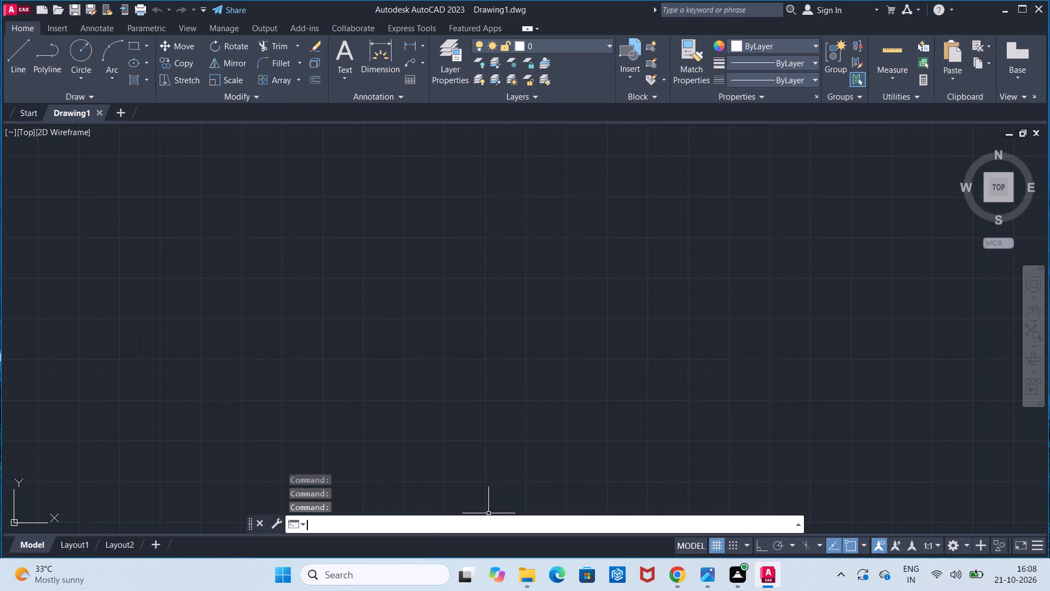
type("log")
left_click(422, 416)
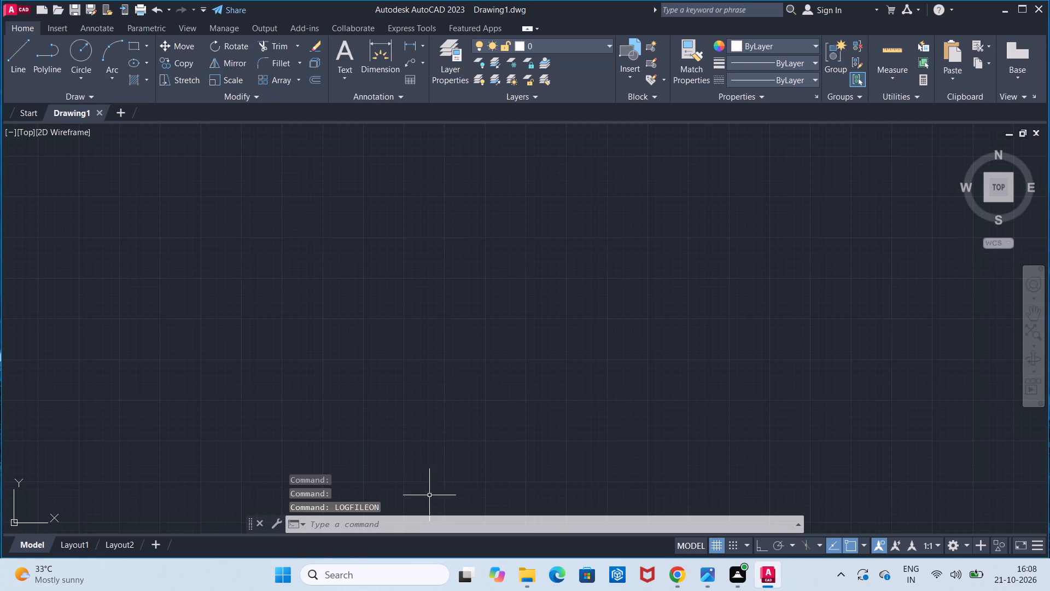
left_click(430, 511)
key("Escape")
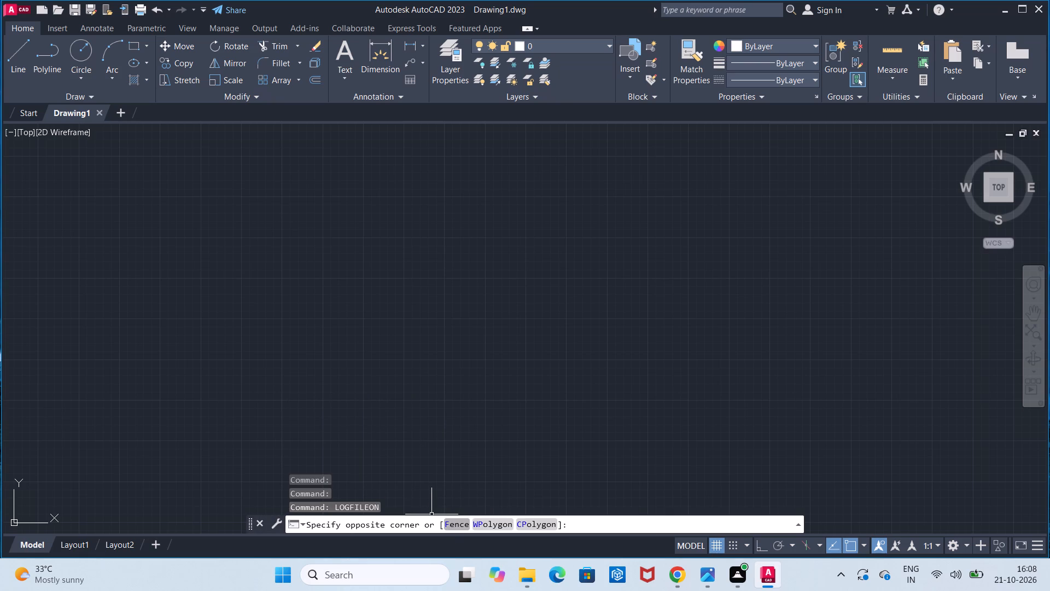
Set the drawing units' length precision to 0 decimal places.
left_click(445, 528)
type("units")
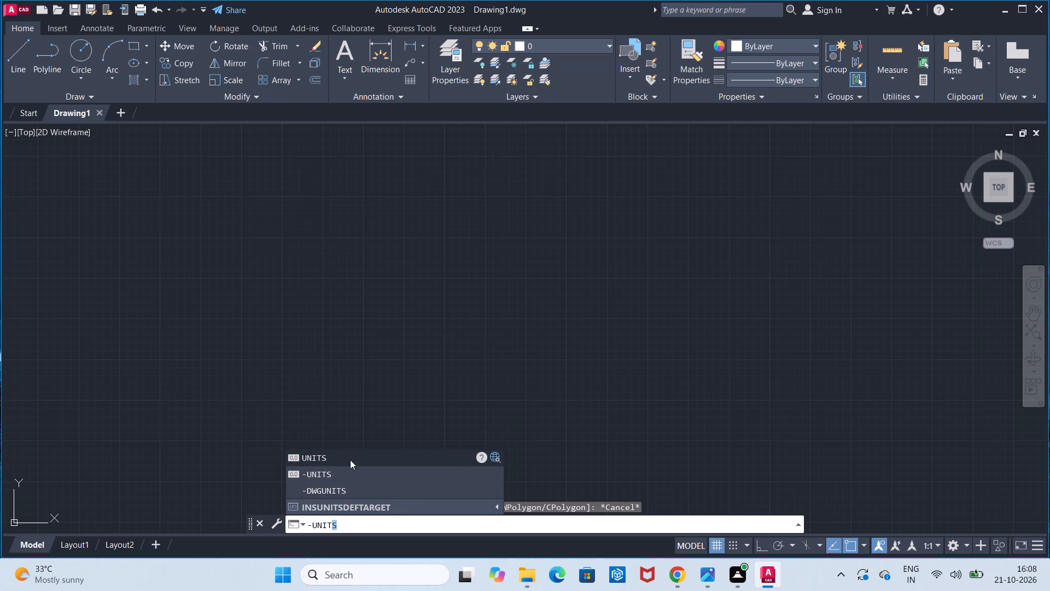
left_click(349, 457)
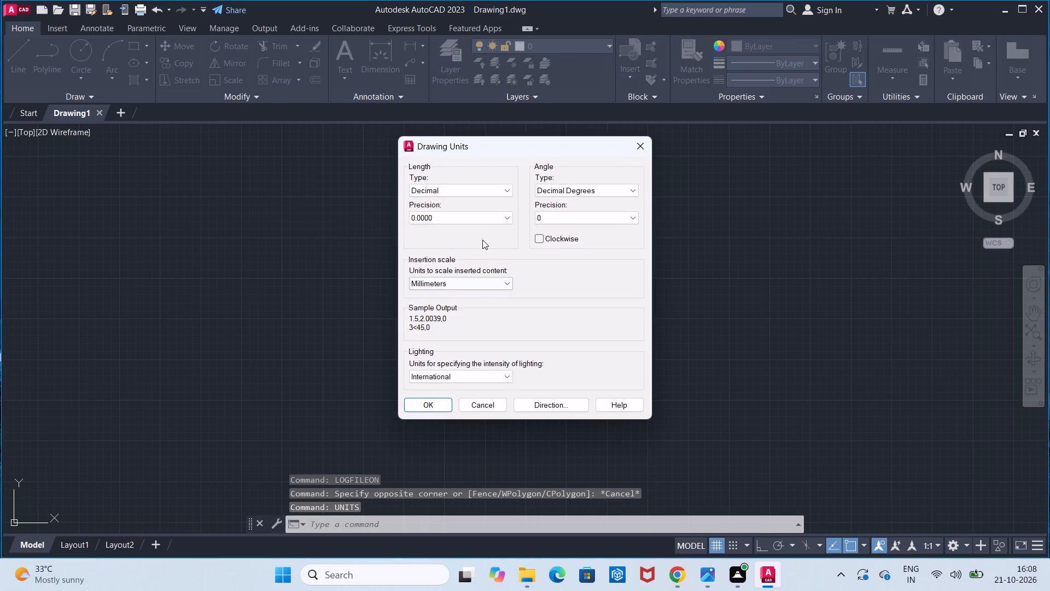
left_click(483, 216)
left_click(481, 230)
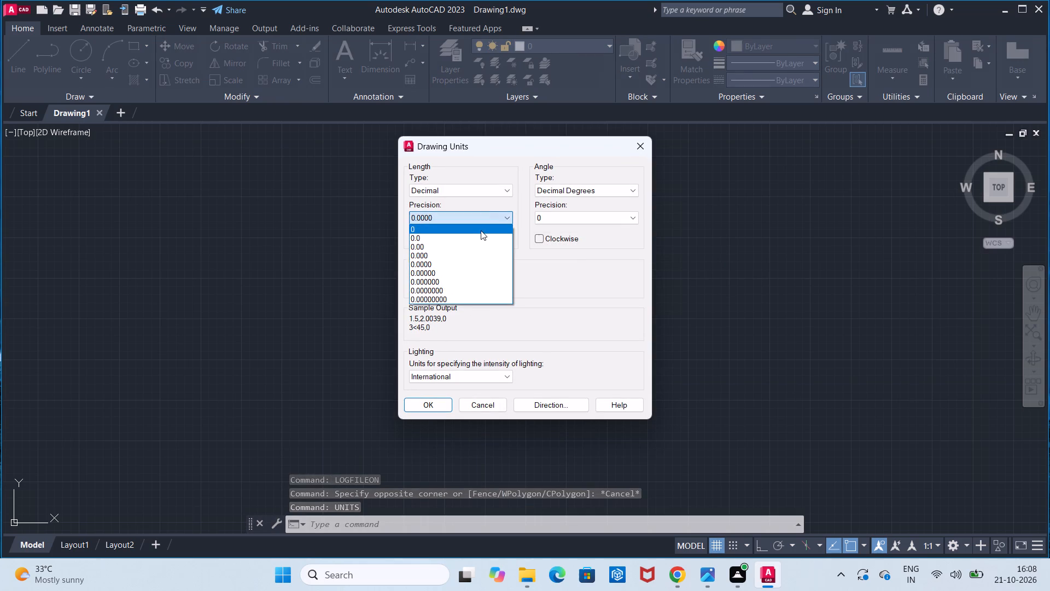
left_click(430, 398)
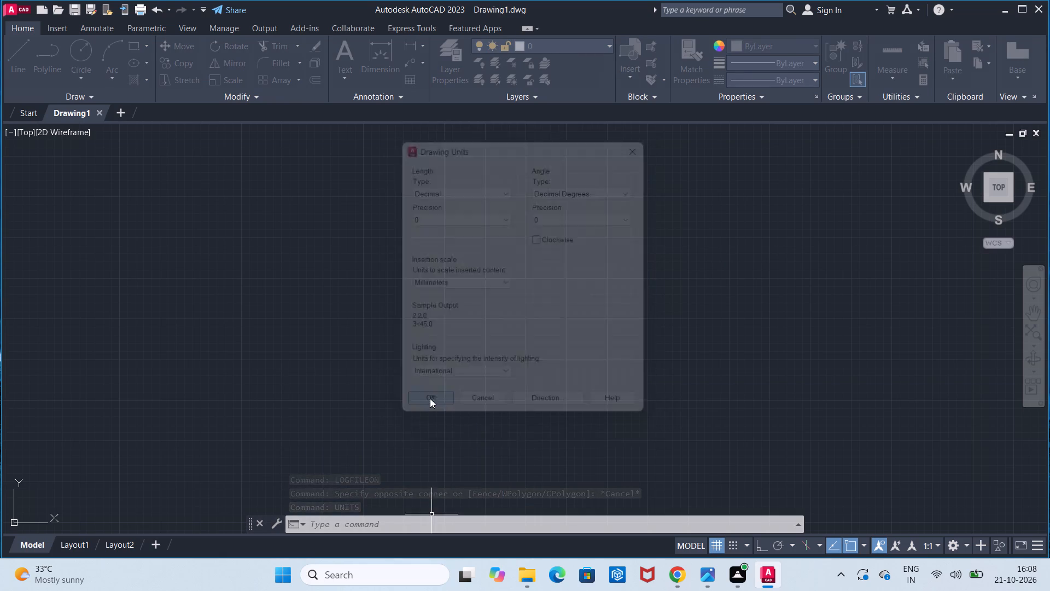
Modify the ISO-25 dimension style to use a text height of 6 and ISO standard text alignment.
left_click(423, 532)
key("d")
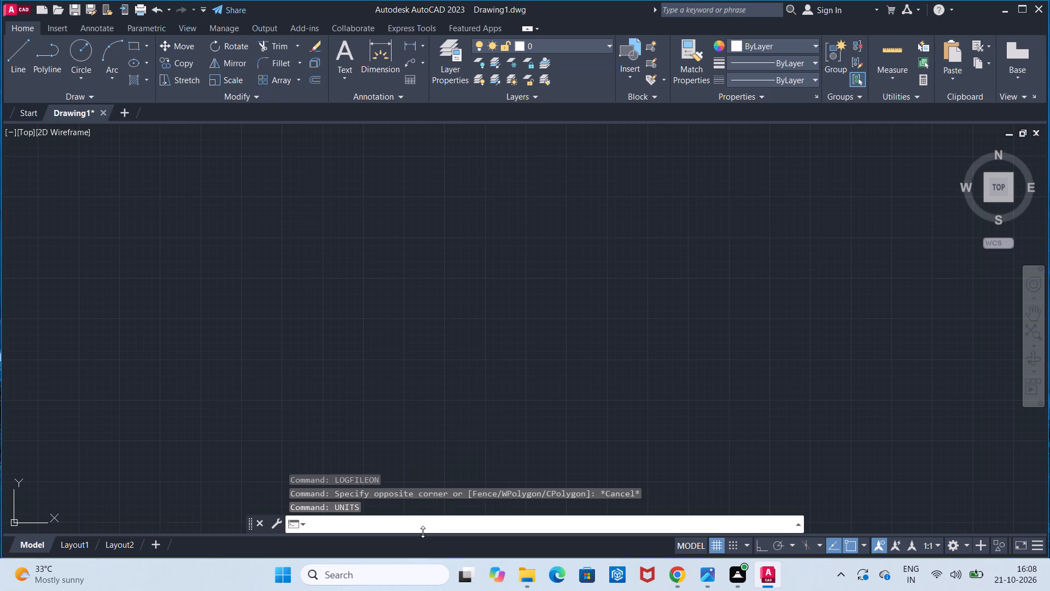
key("Return")
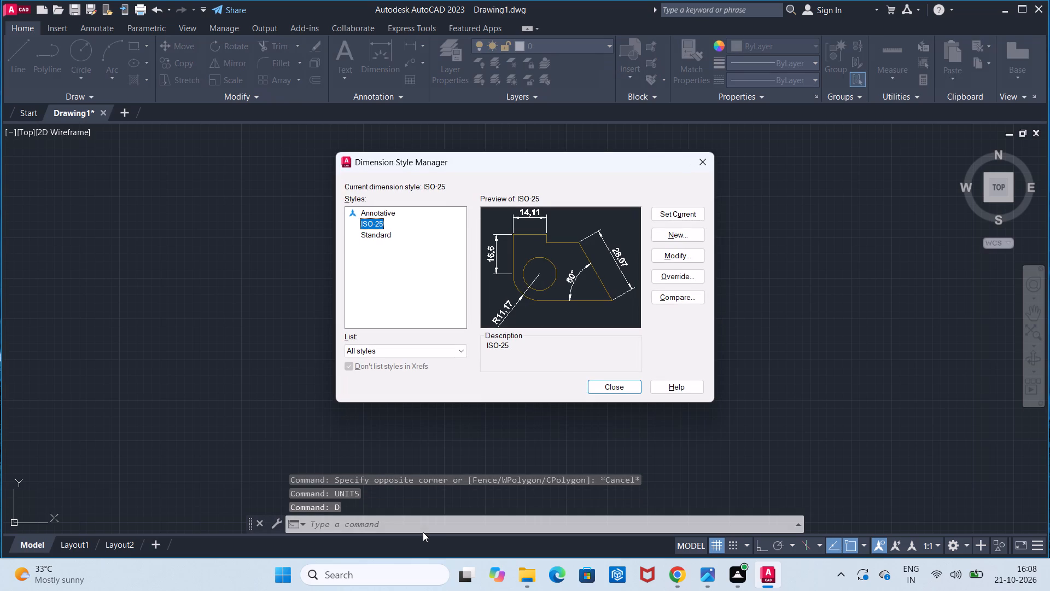
left_click(680, 258)
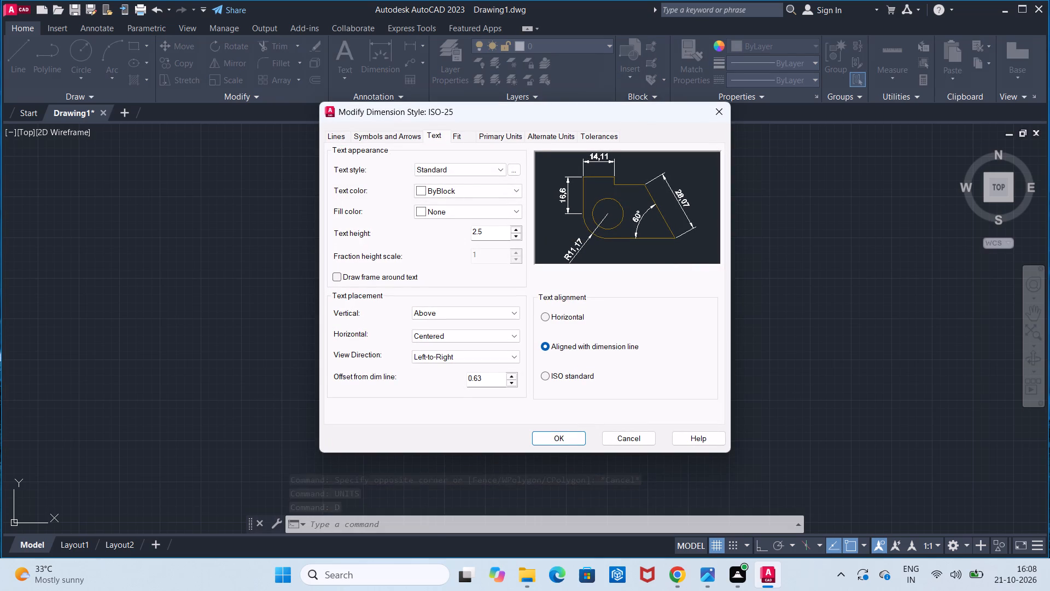
left_click(484, 234)
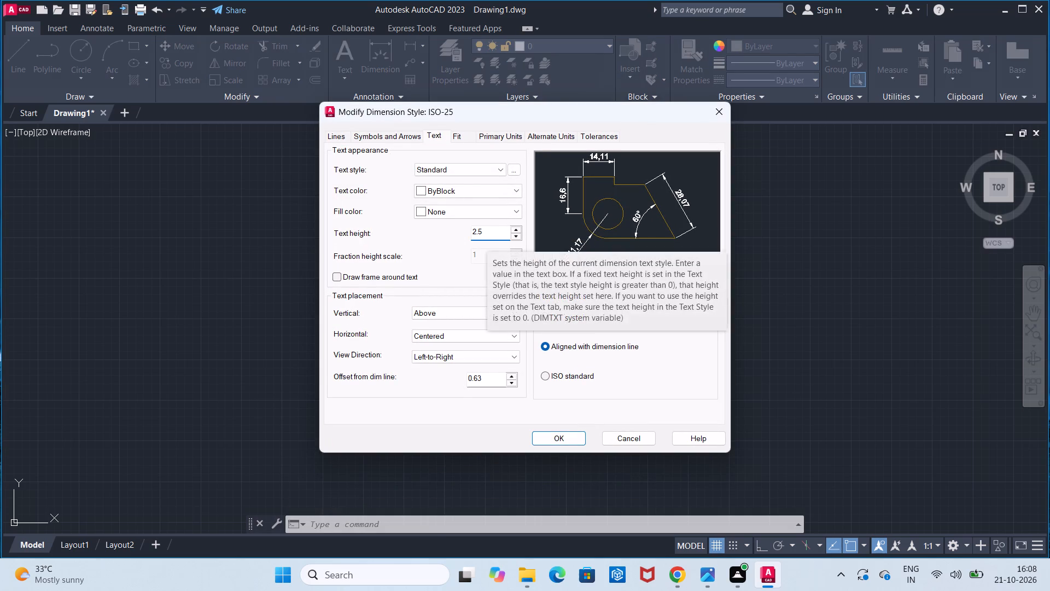
key("BackSpace")
key("BackSpace")
key("BackSpace")
key("BackSpace")
key("BackSpace")
key("BackSpace")
key("BackSpace")
key("BackSpace")
key("BackSpace")
key("BackSpace")
key("BackSpace")
key("BackSpace")
key("BackSpace")
key("6")
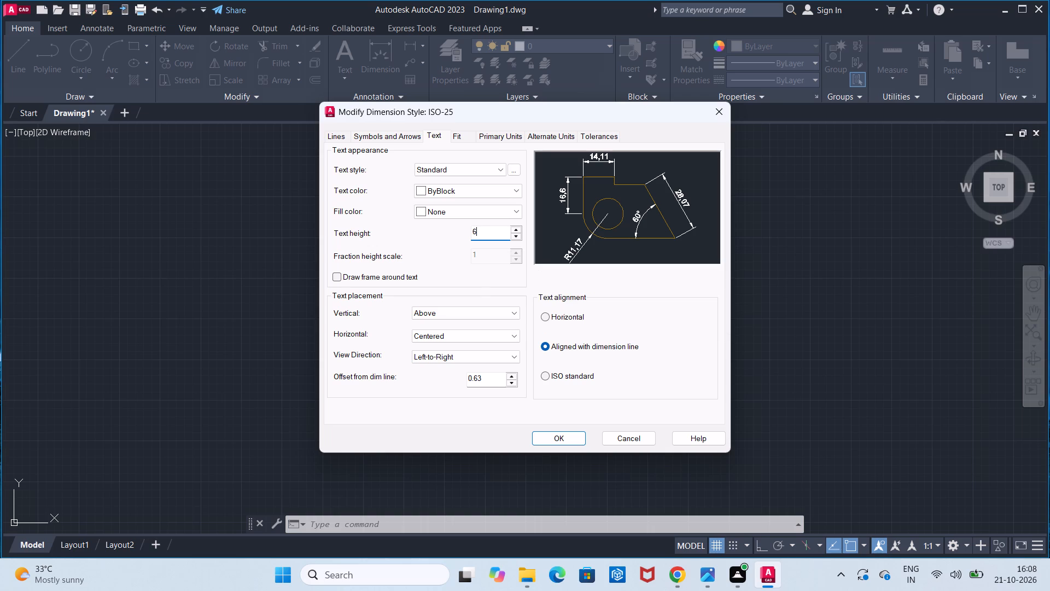
left_click(554, 373)
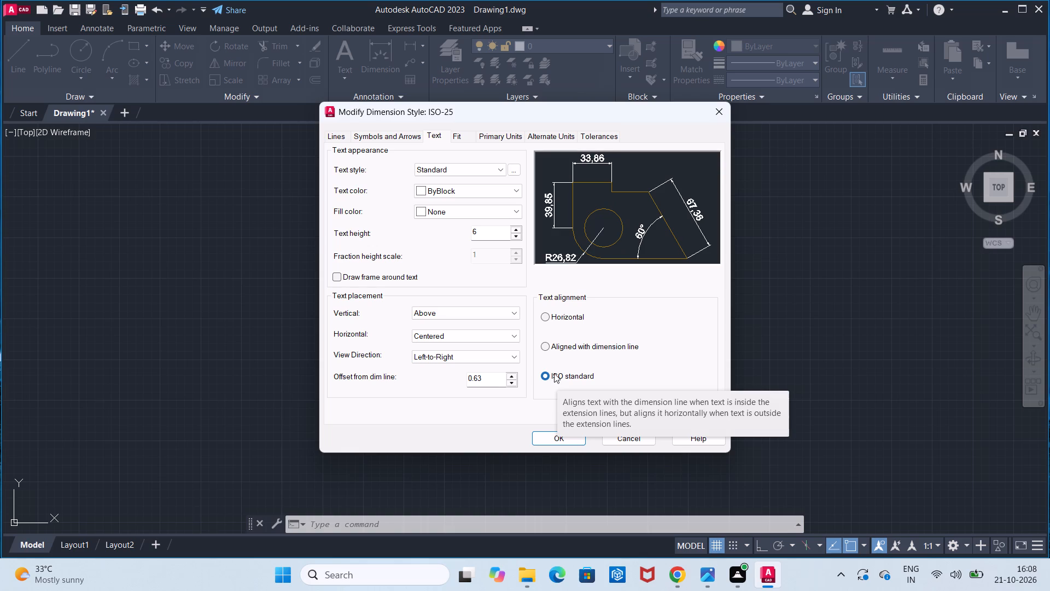
Set the ISO-25 style's linear dimension precision to 0, save the style and make it current.
left_click(485, 132)
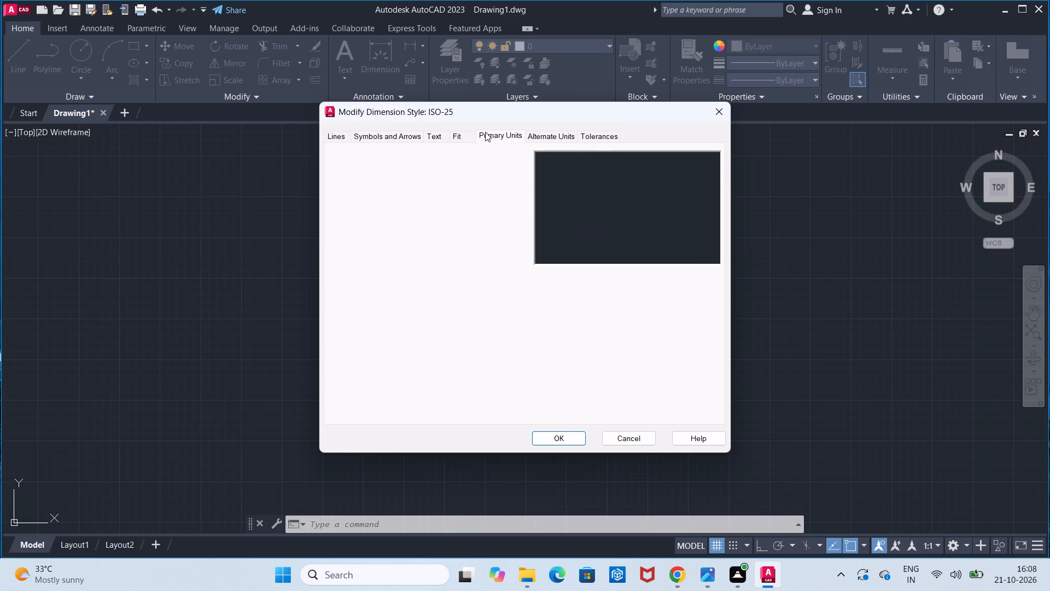
left_click(487, 182)
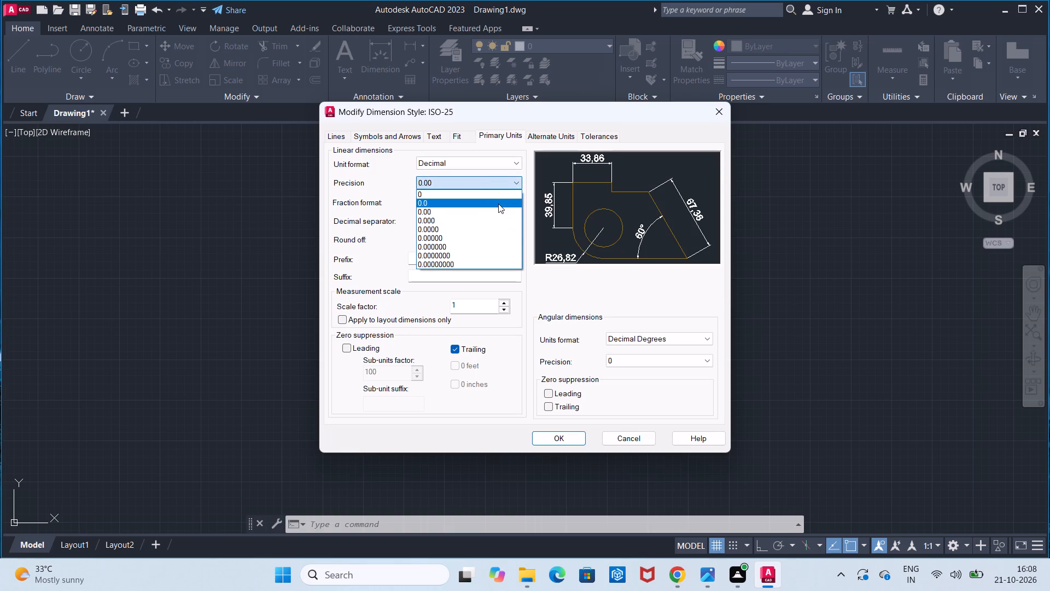
left_click(500, 195)
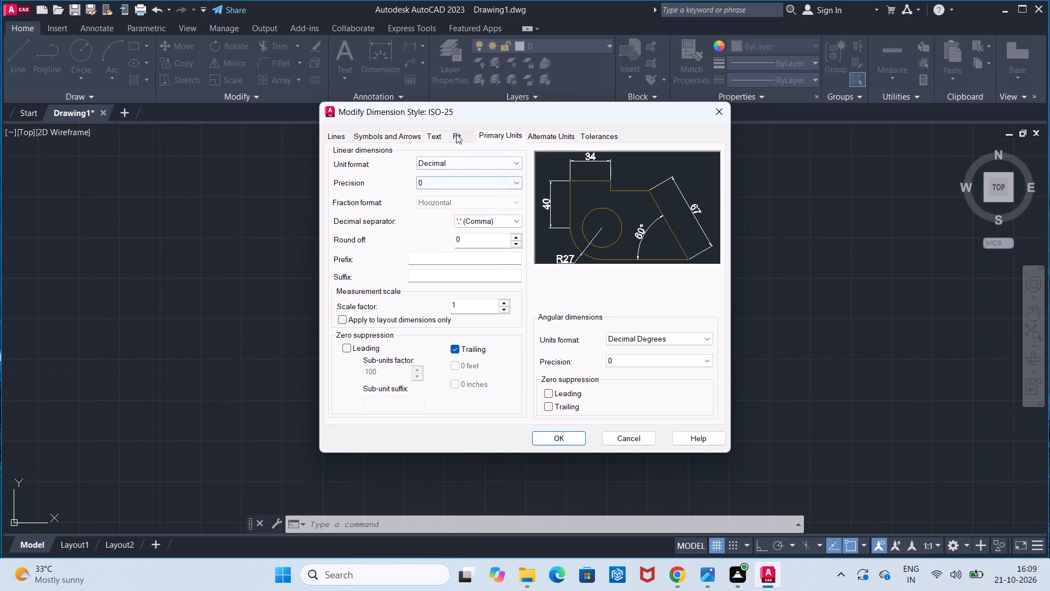
left_click(439, 134)
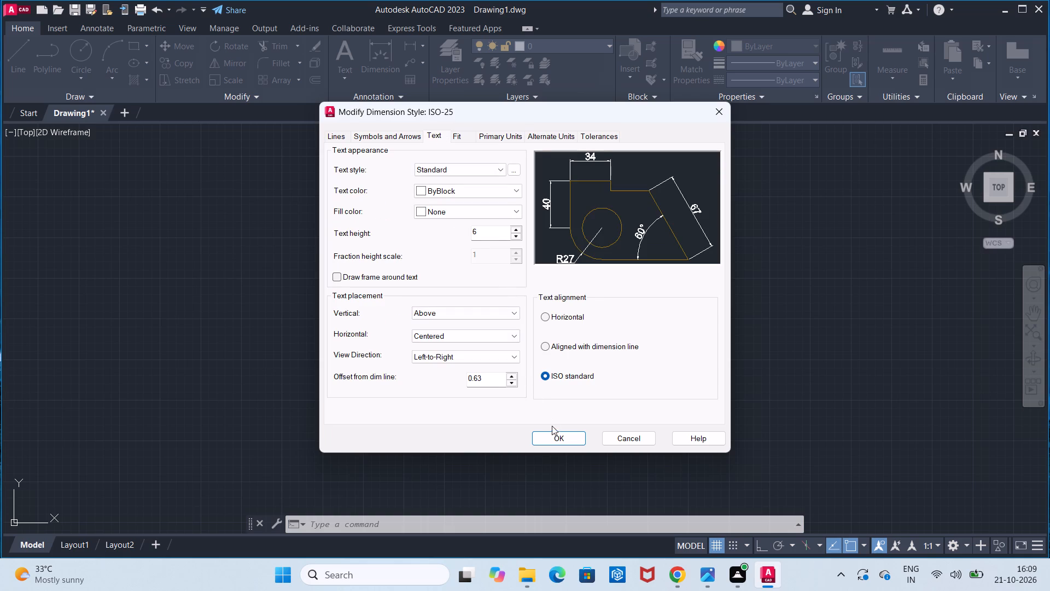
left_click(556, 436)
left_click(685, 217)
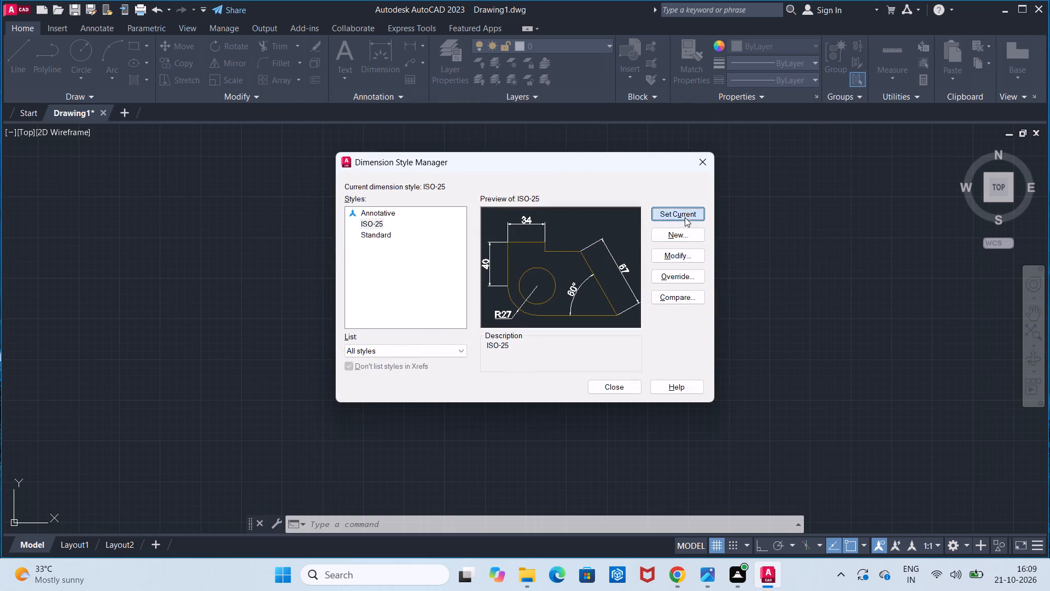
left_click(596, 389)
Set the model space limits to a lower-left corner of 0,0 and an upper-right corner of 100,100.
left_click(477, 532)
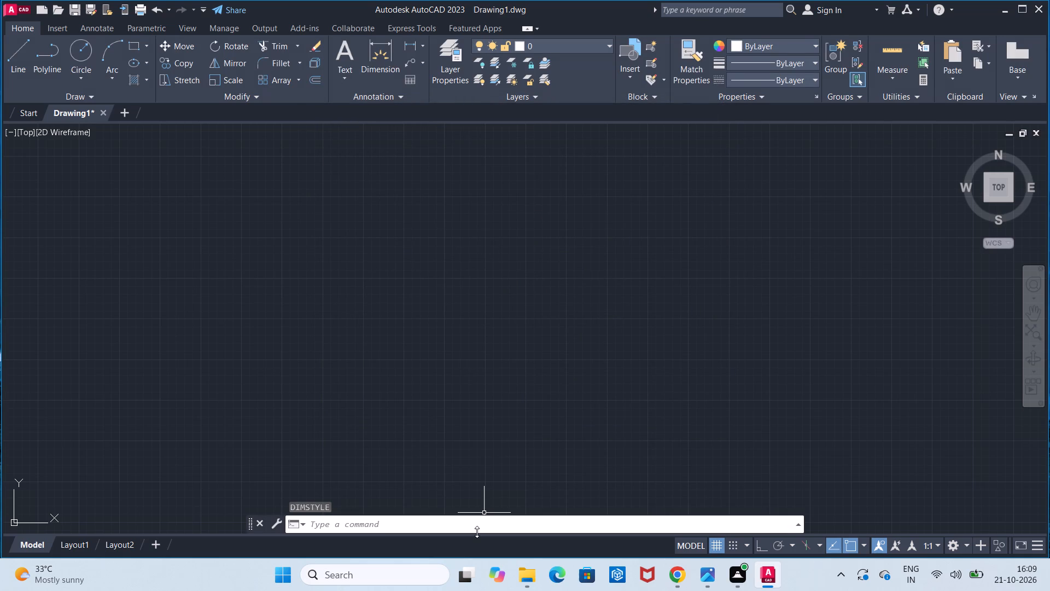
type("limi")
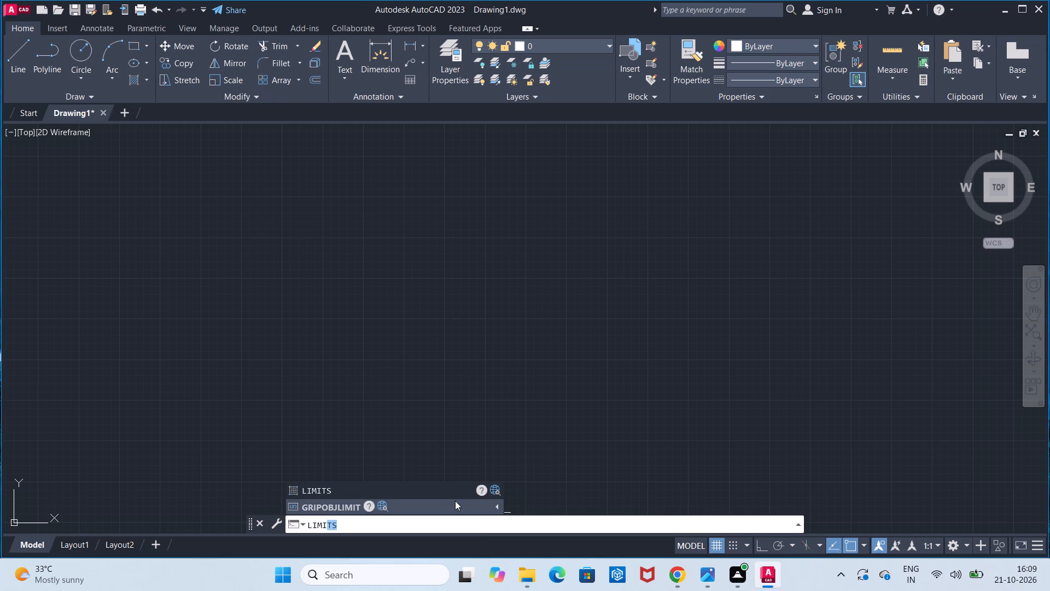
left_click(448, 491)
left_click(580, 528)
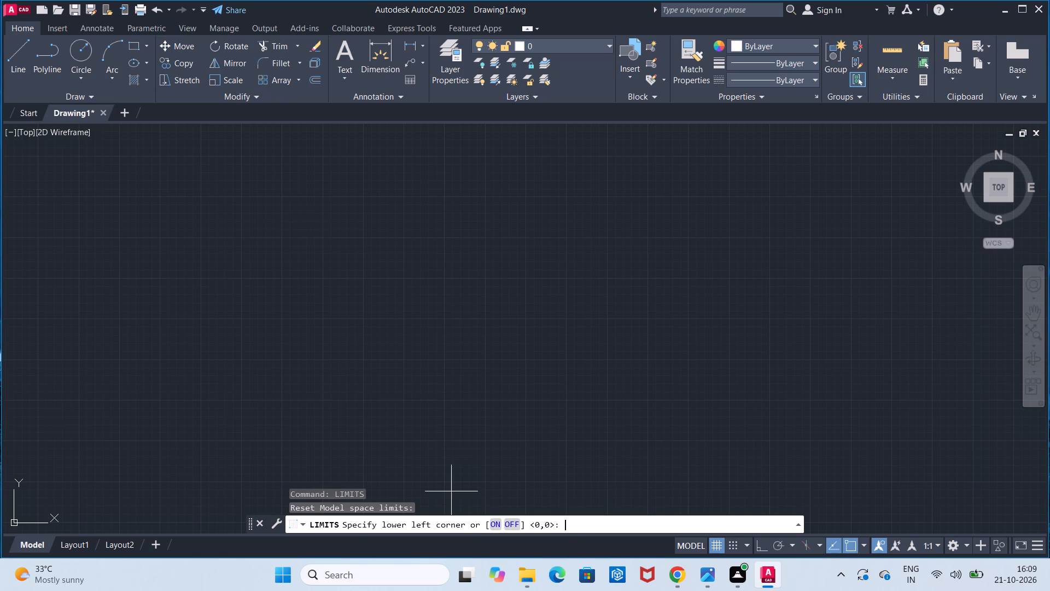
type("0,0")
key("Return")
key("1")
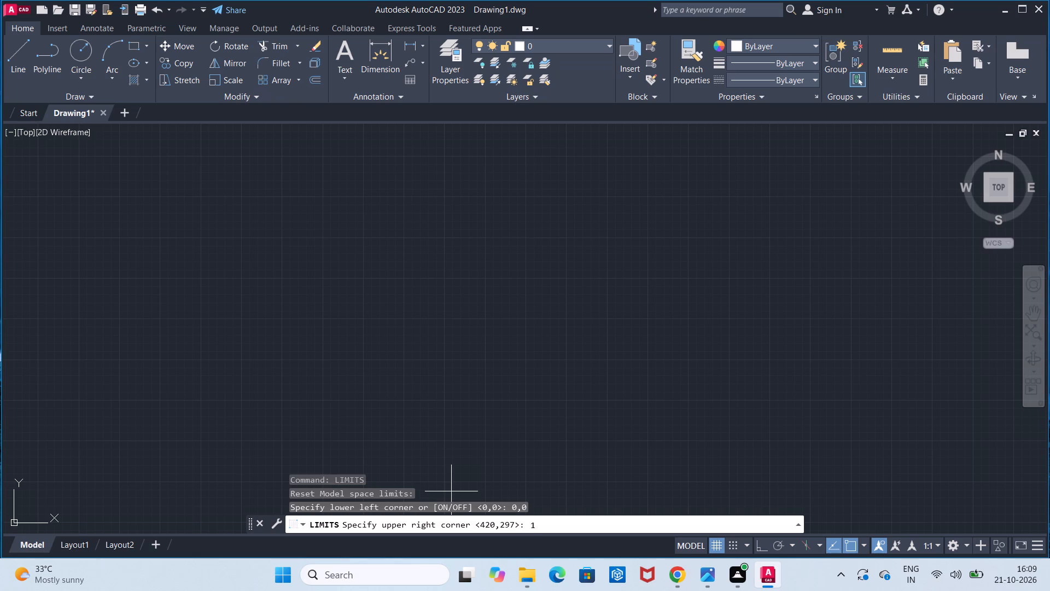
type("00")
type(",100")
key("Return")
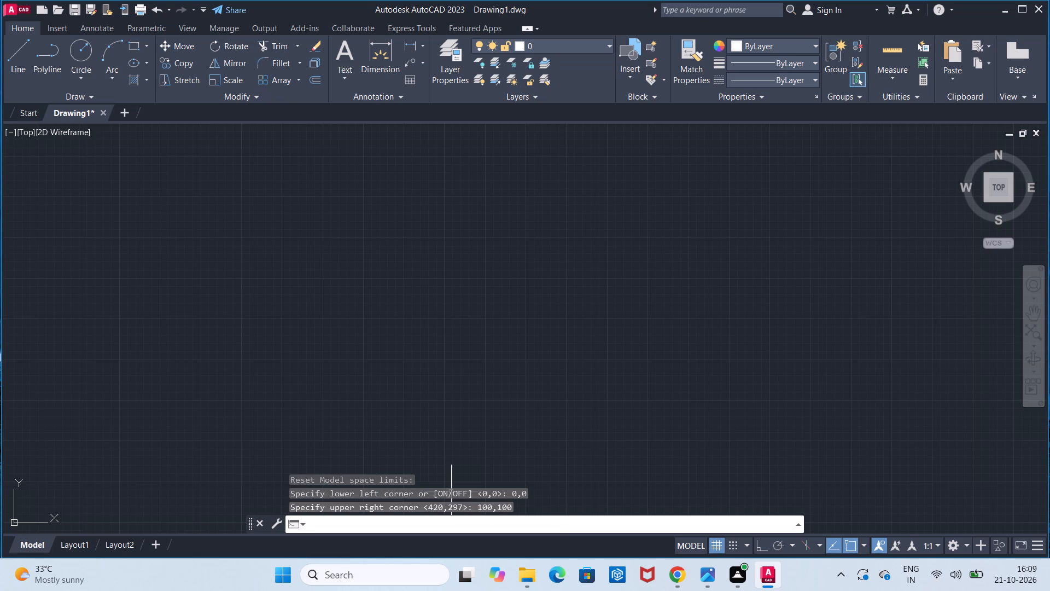
key("z")
key("Return")
key("a")
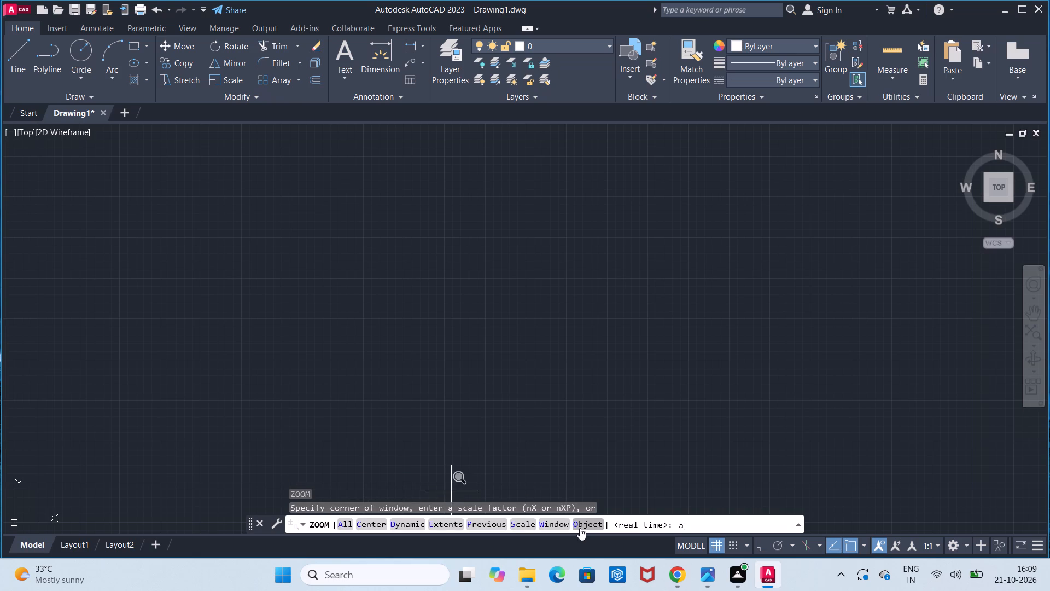
key("Return")
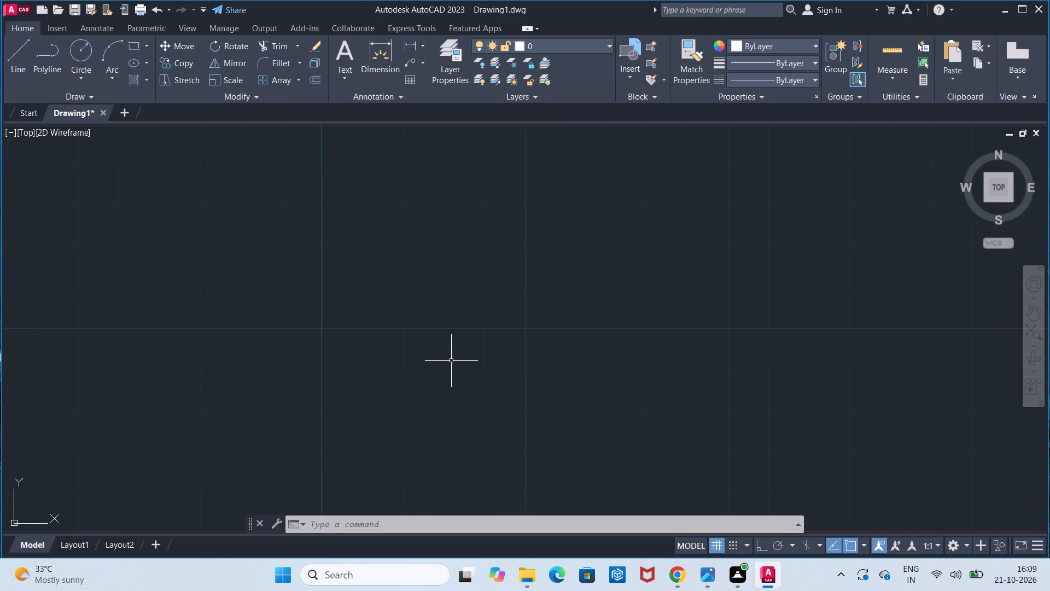
Turn on Ortho mode.
left_click(776, 82)
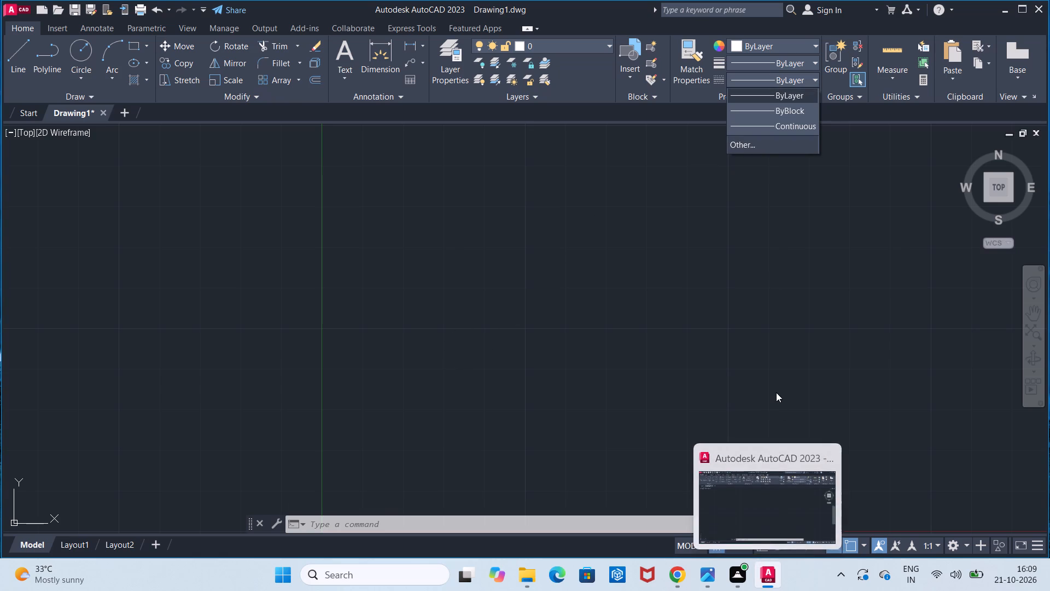
left_click(760, 546)
left_click(760, 546)
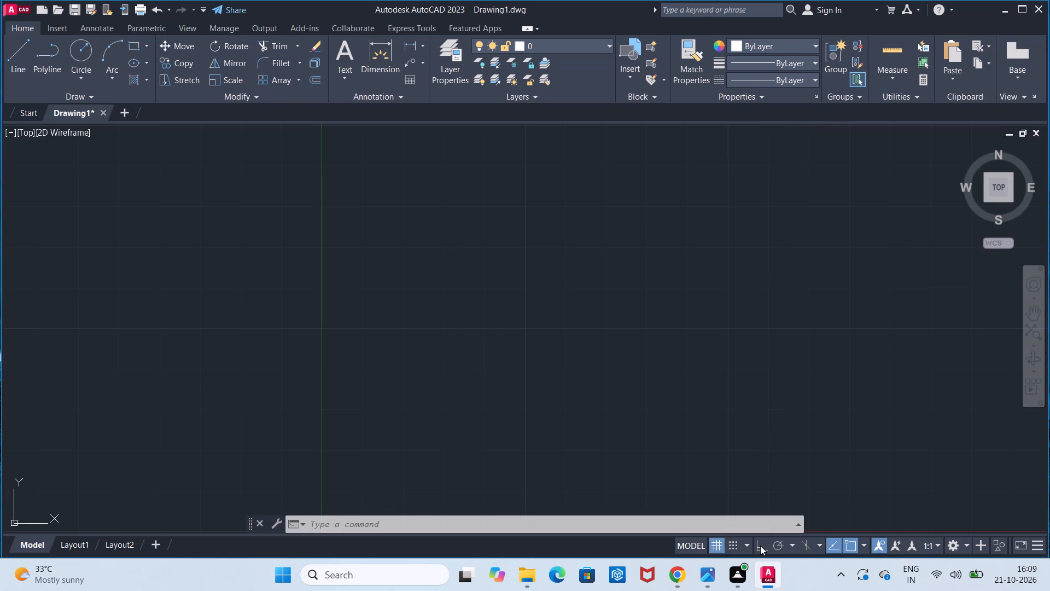
Load the CENTERX2 linetype from acadiso.lin into the drawing.
left_click(737, 81)
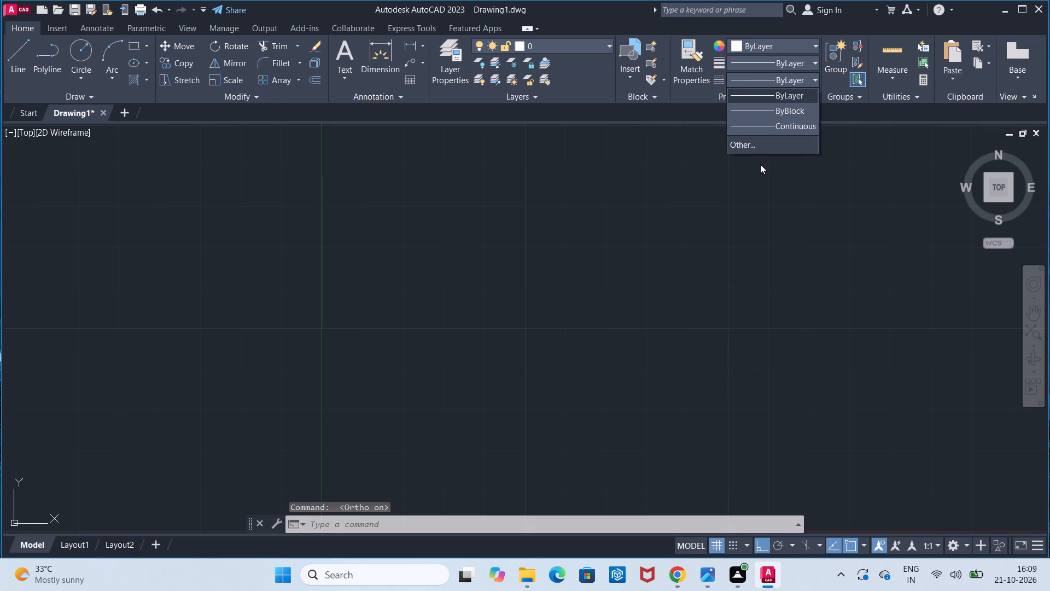
left_click(765, 152)
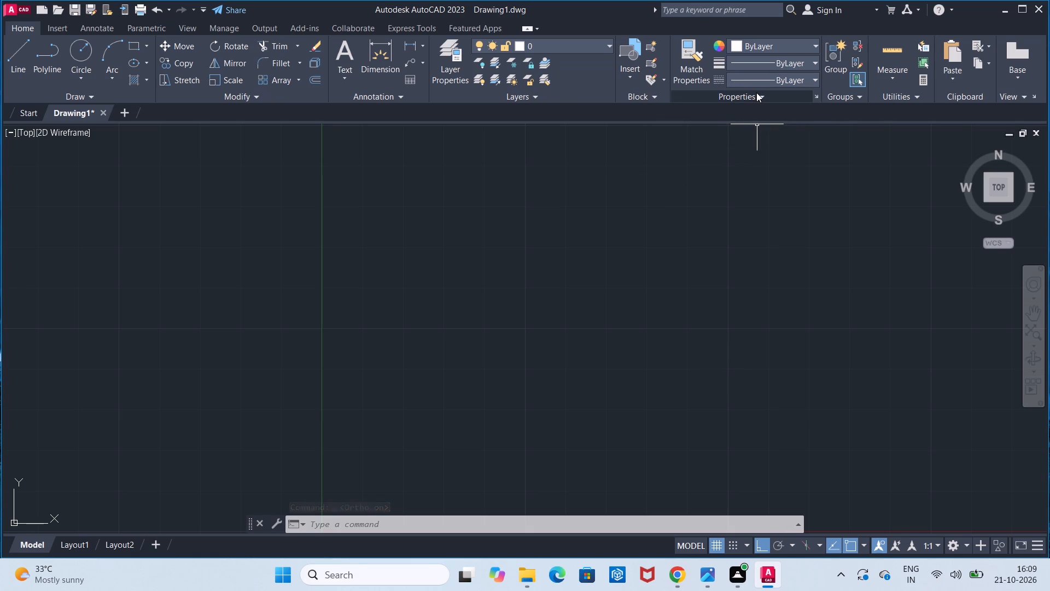
left_click(756, 86)
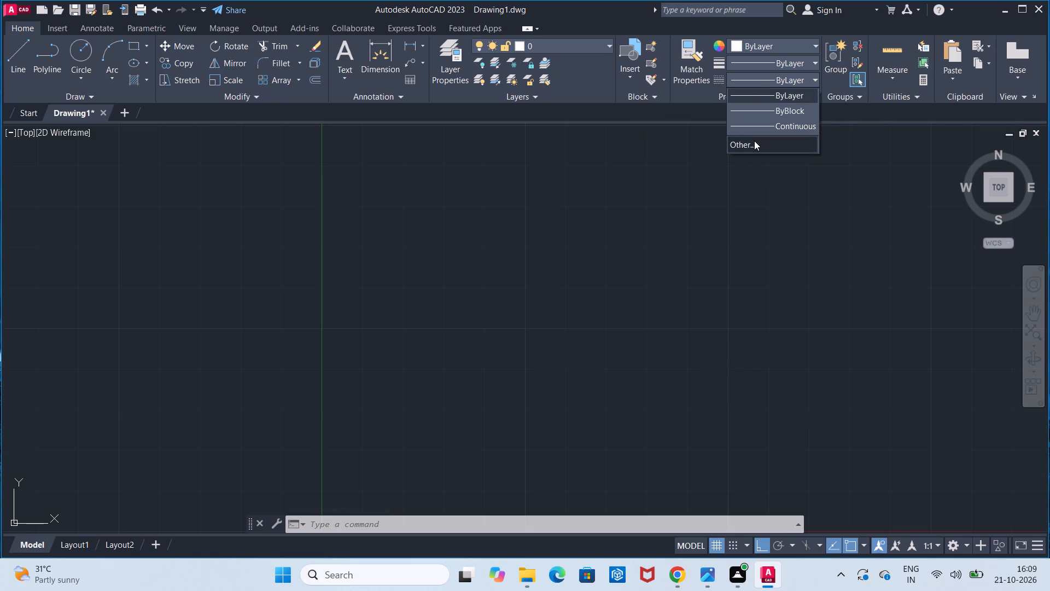
left_click(754, 141)
scroll(611, 171, "down", 1)
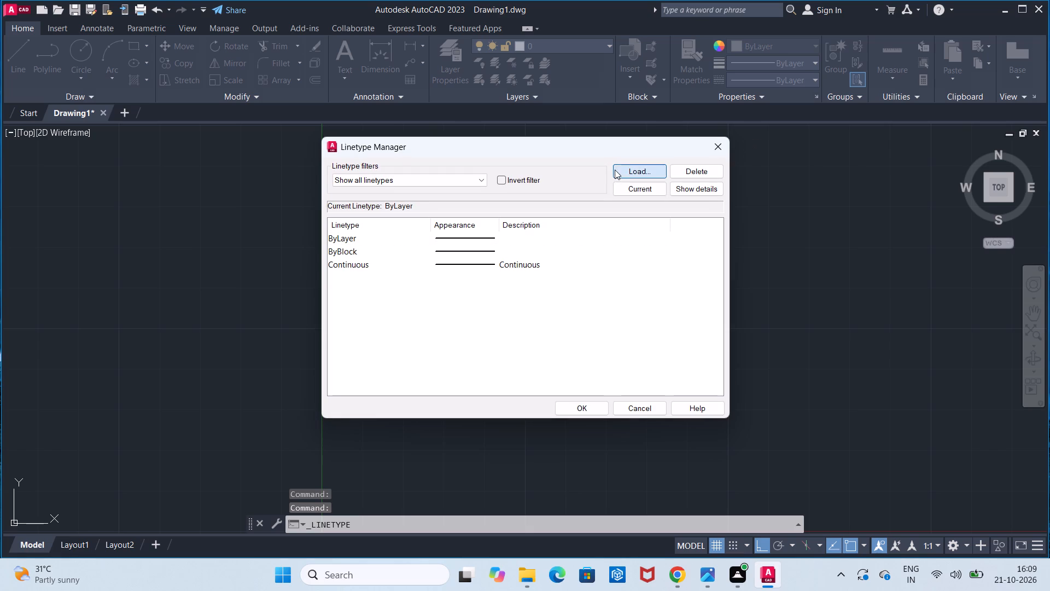
left_click(615, 170)
scroll(553, 210, "down", 4)
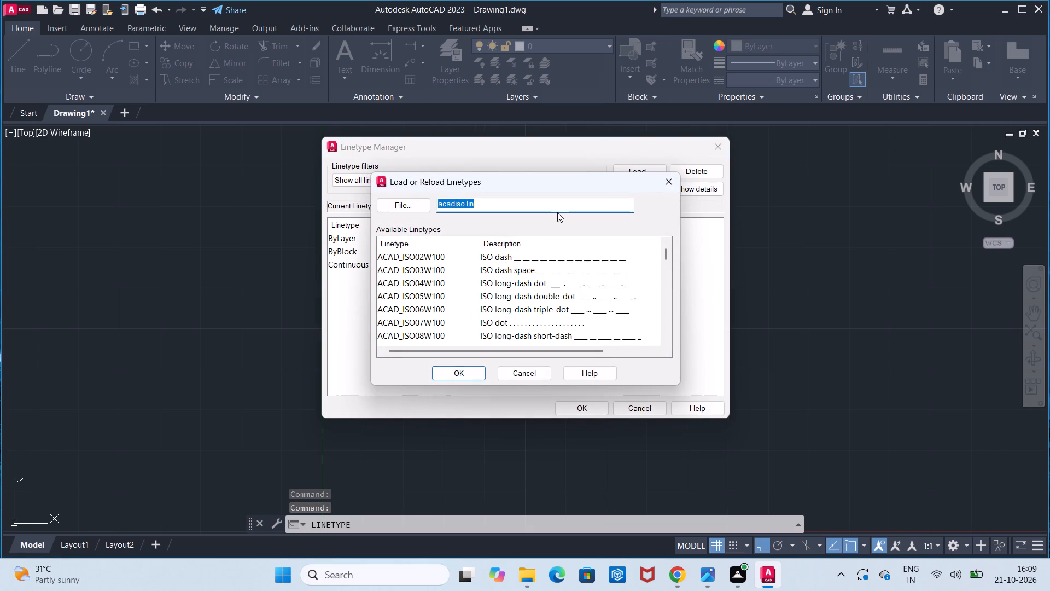
scroll(557, 212, "down", 6)
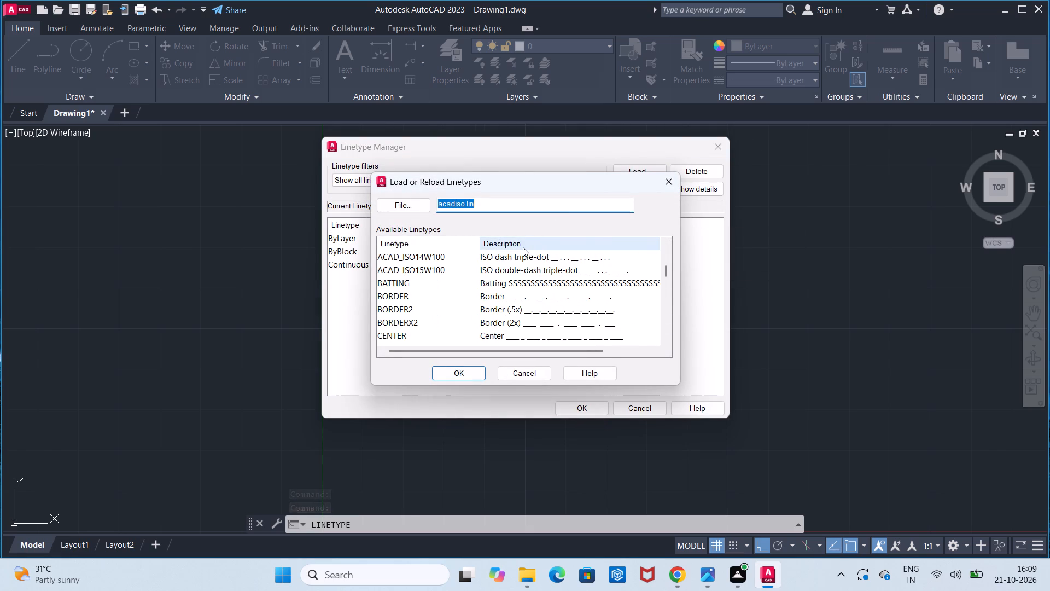
scroll(523, 247, "down", 2)
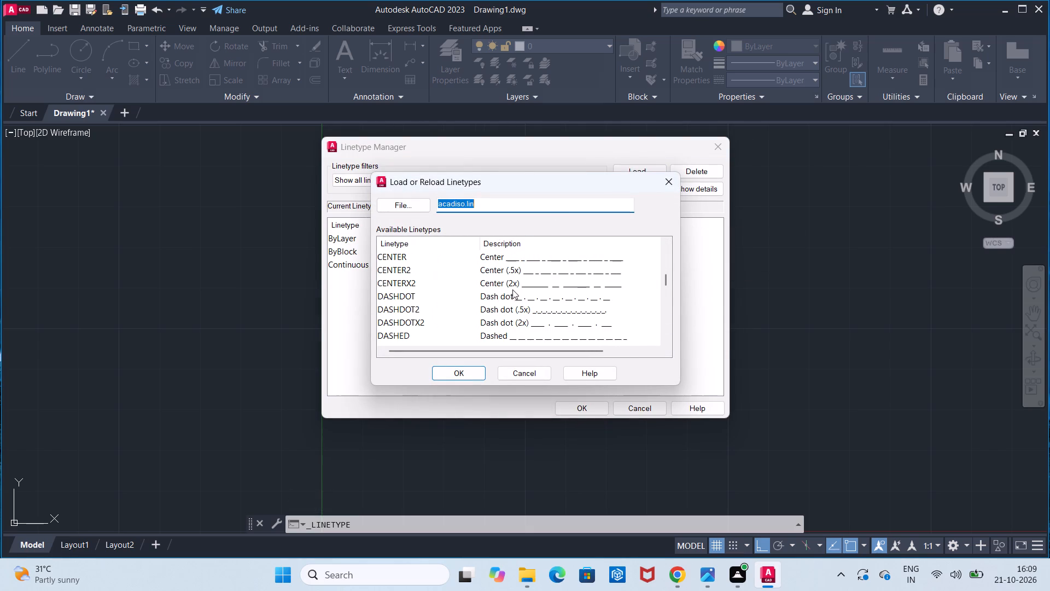
left_click(499, 277)
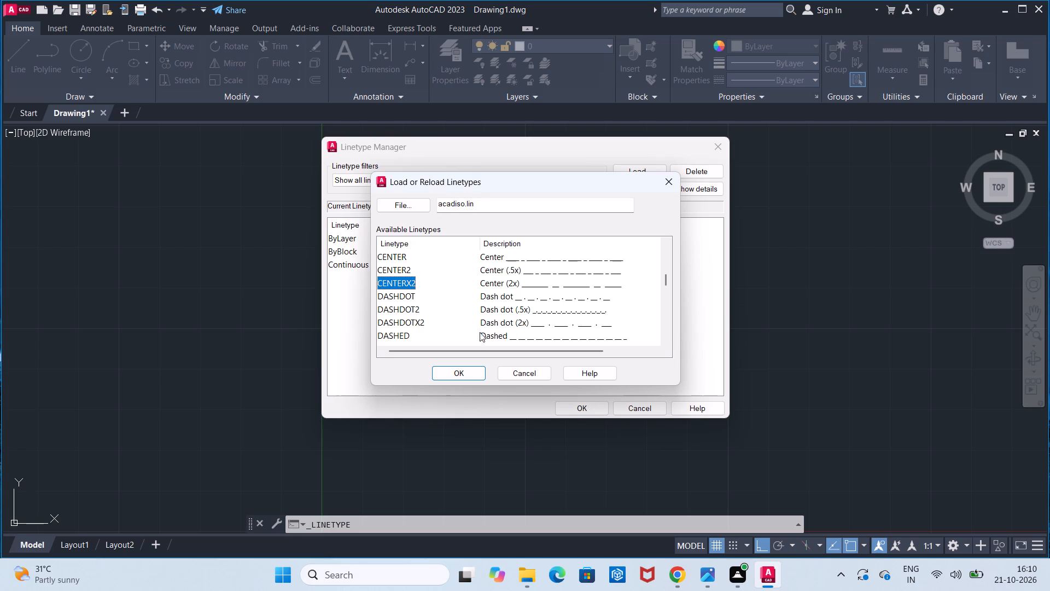
left_click(468, 372)
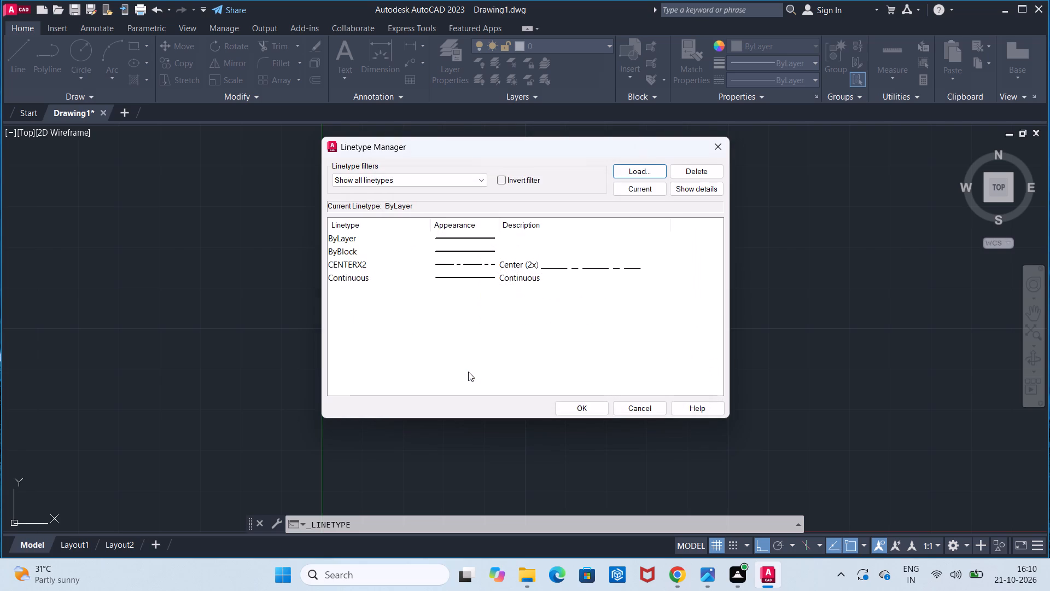
left_click(587, 407)
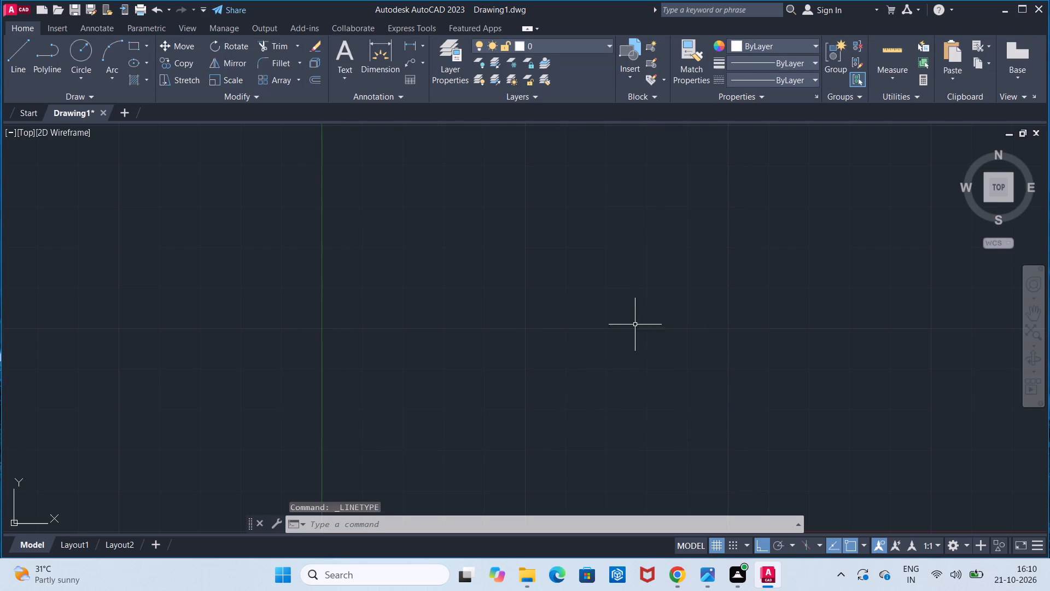
Set CENTERX2 as the current linetype for new objects.
left_click(751, 84)
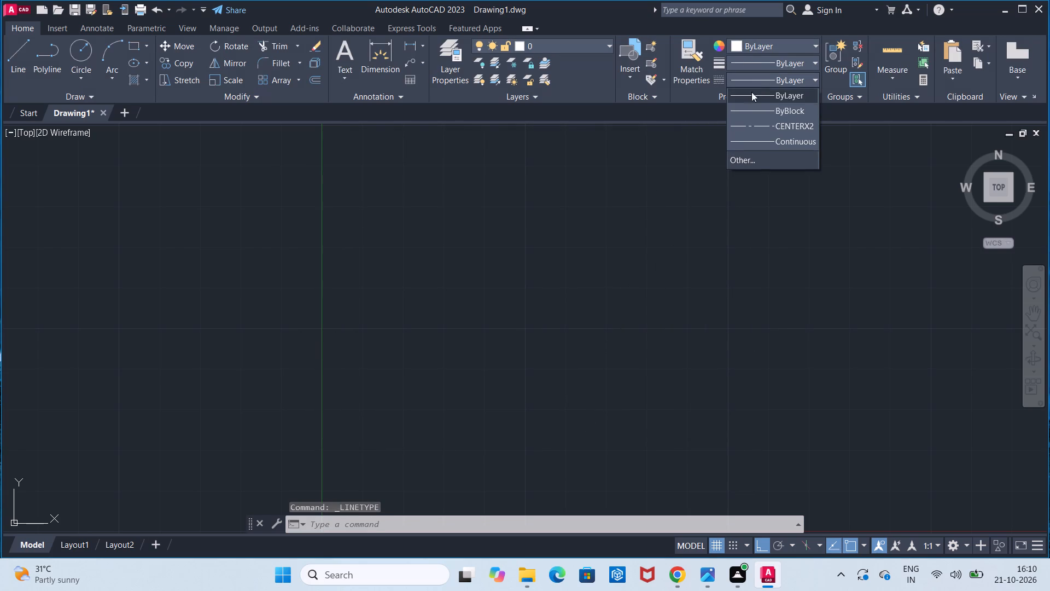
left_click(752, 130)
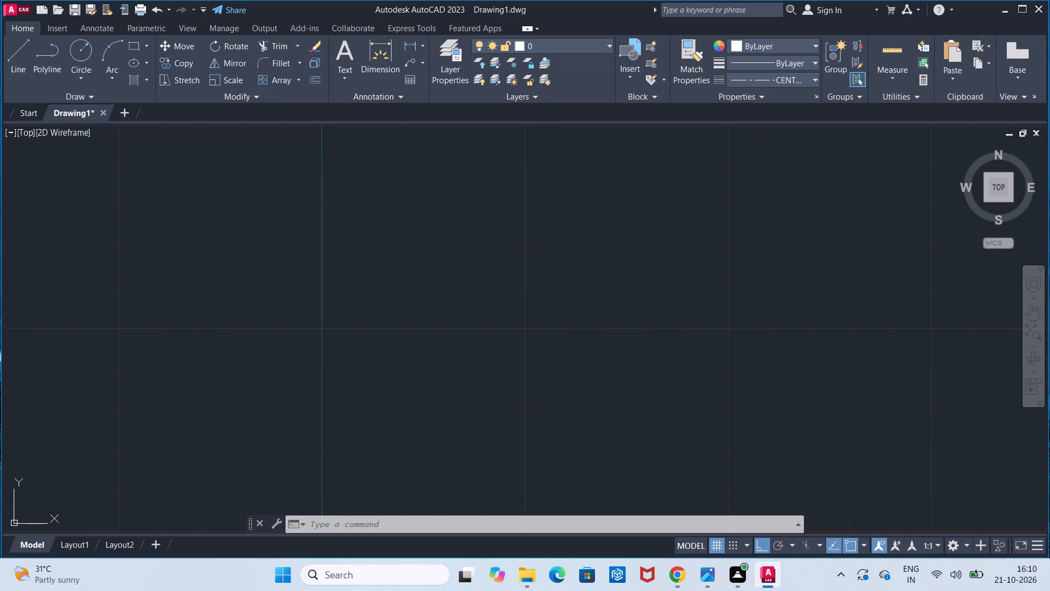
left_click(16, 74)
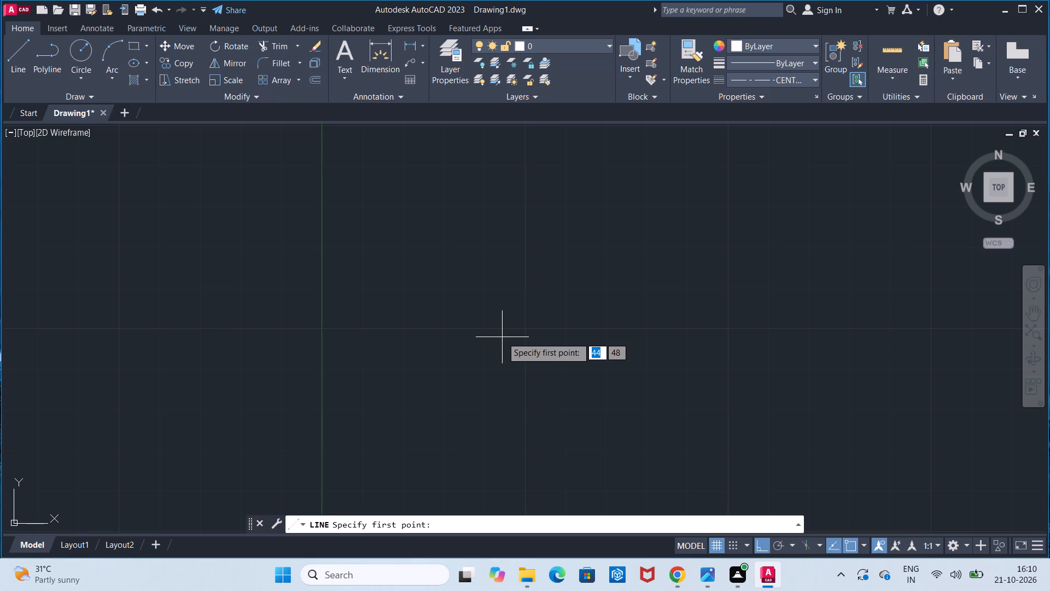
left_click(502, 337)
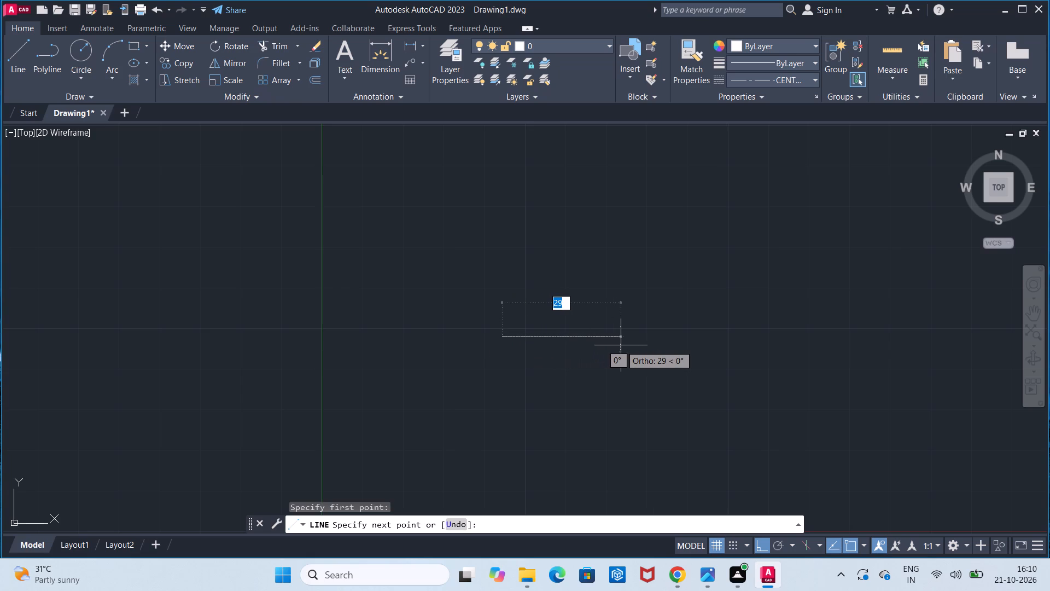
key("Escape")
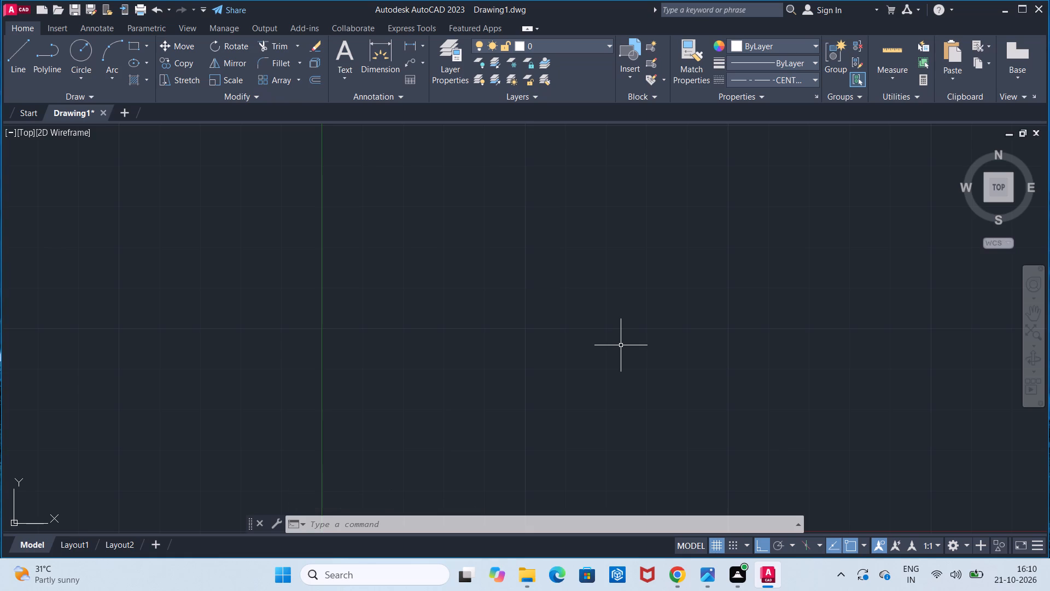
Draw a horizontal line 96 units long in the positive X direction, starting at about 44,41.
left_click(17, 51)
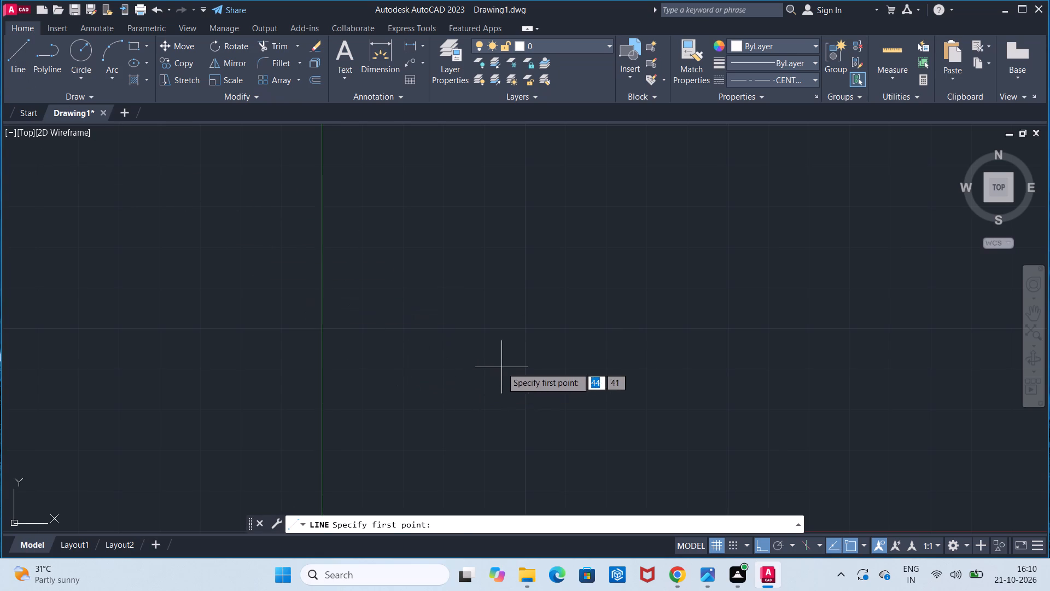
left_click(501, 367)
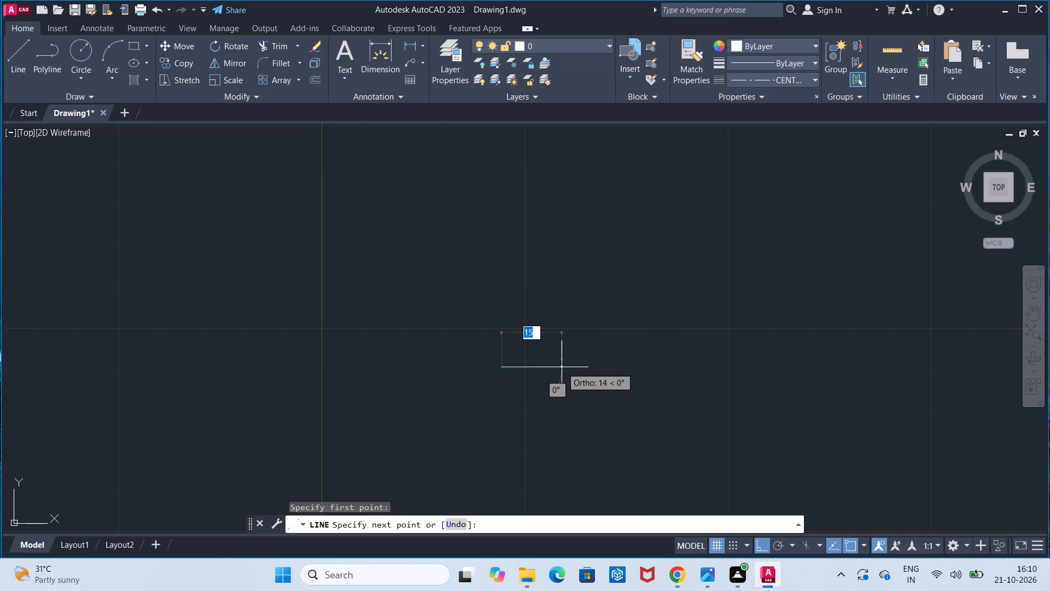
key("9")
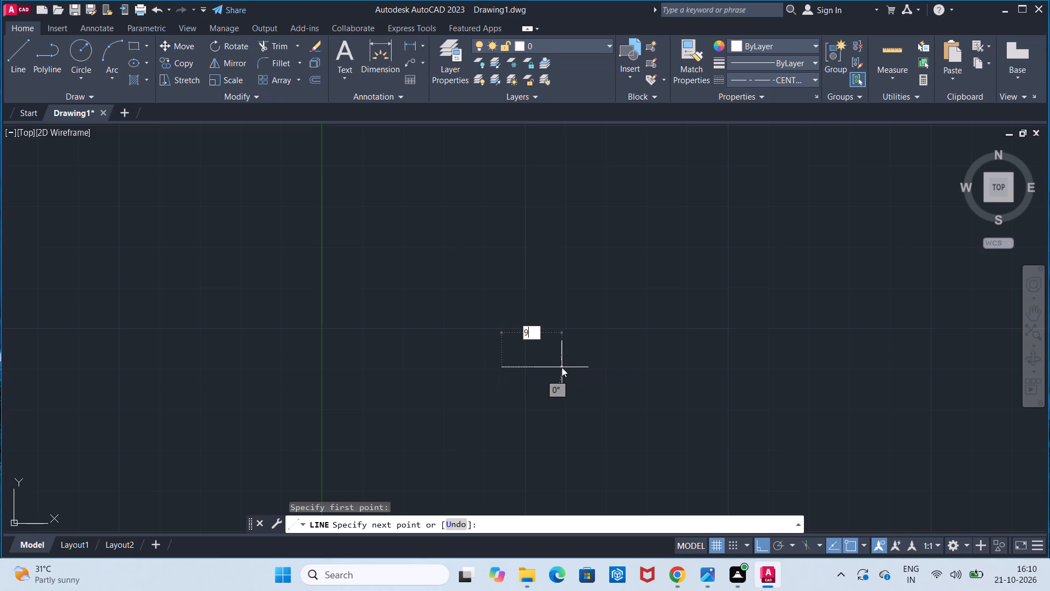
key("6")
key("Return")
key("Escape")
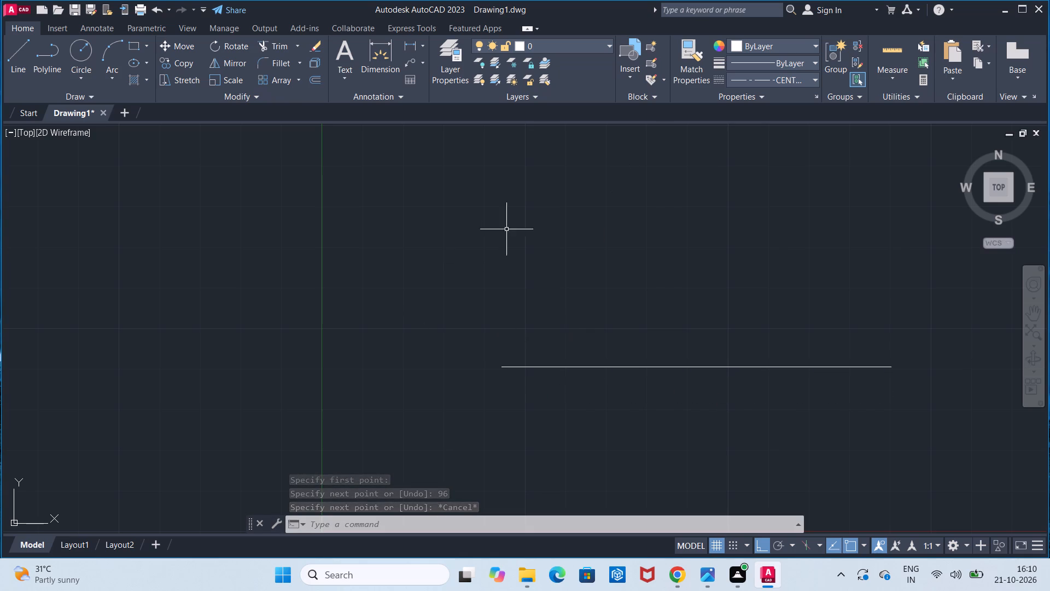
Assign the CENTERX2 linetype to the horizontal 96-unit line.
scroll(644, 385, "up", 2)
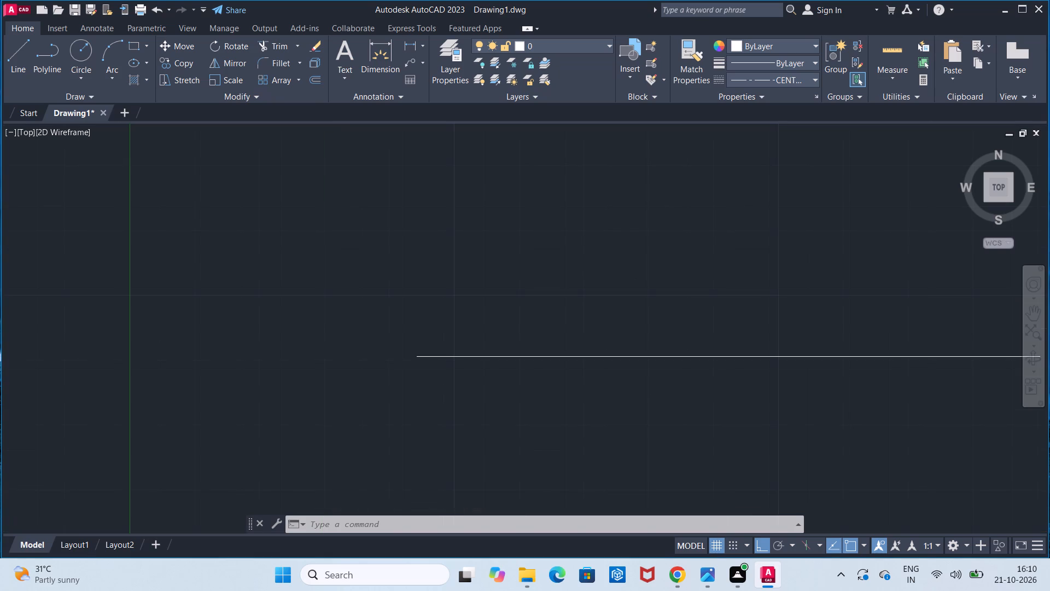
scroll(644, 385, "down", 2)
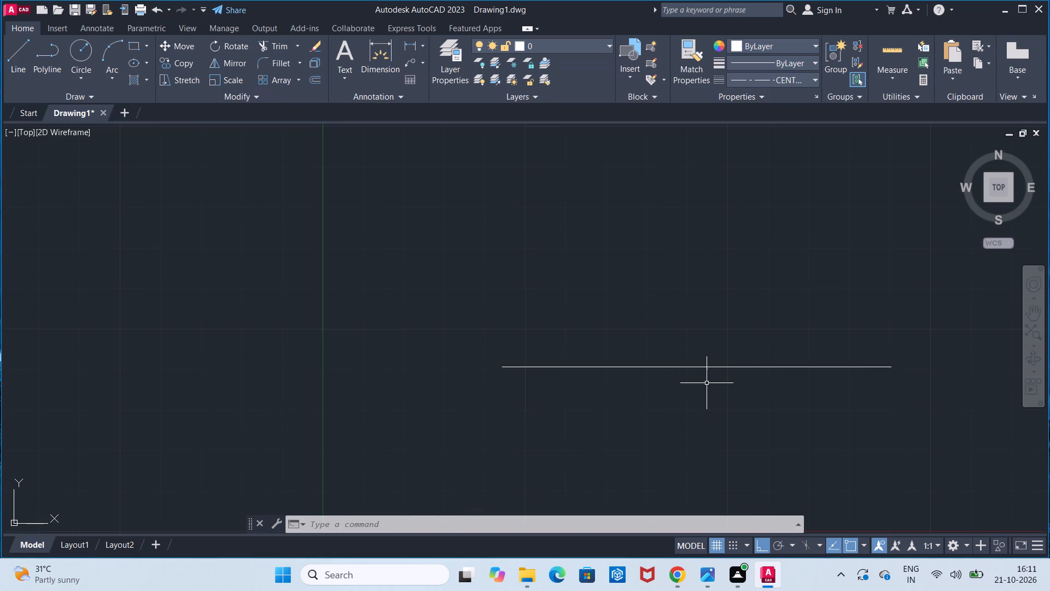
left_click(709, 367)
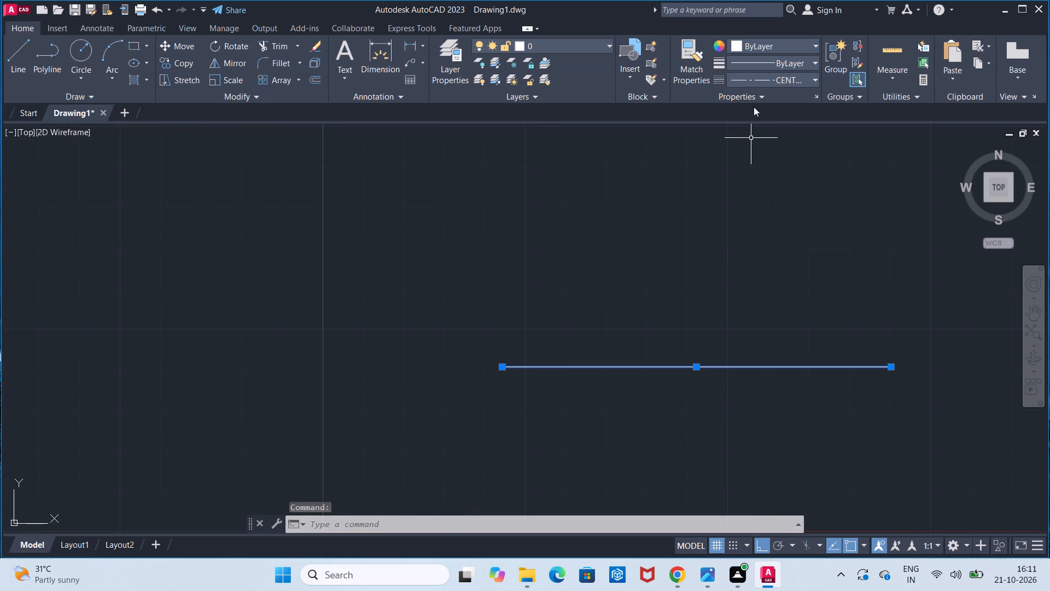
left_click(755, 81)
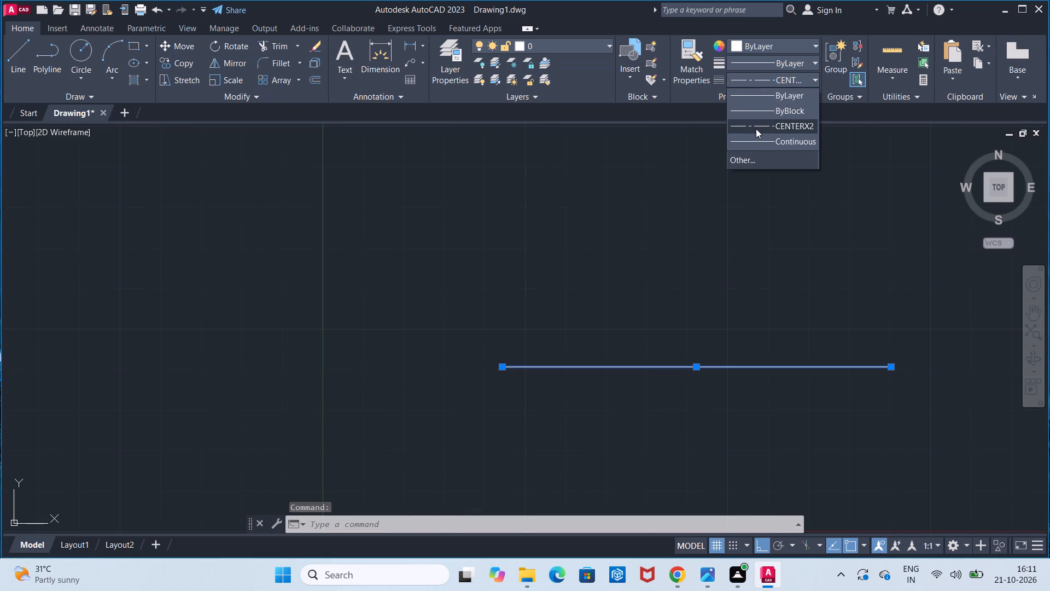
left_click(756, 129)
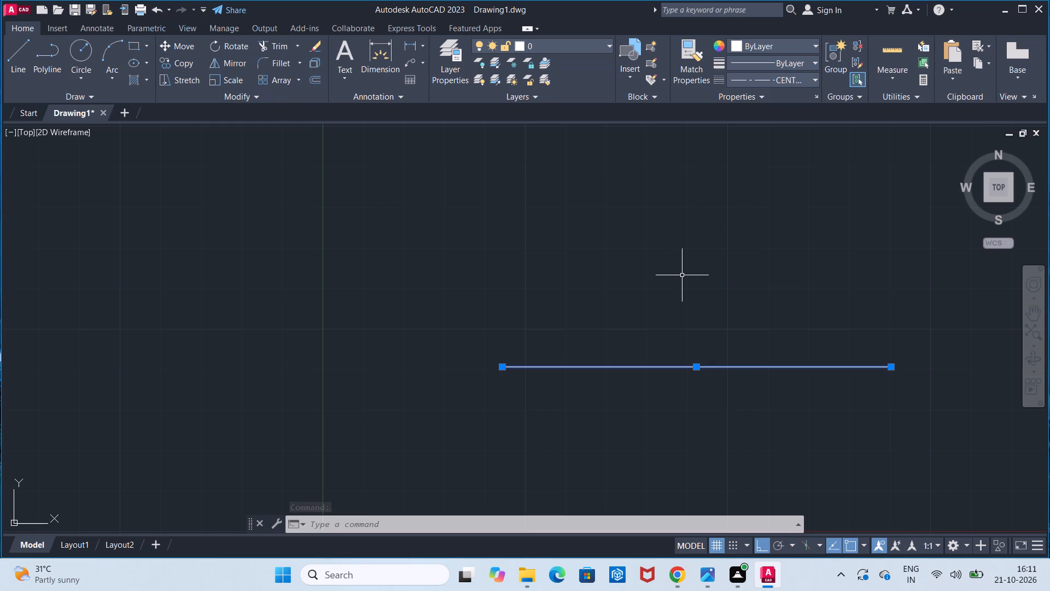
key("Escape")
Examine how the horizontal line's linetype displays at different magnifications.
scroll(682, 275, "up", 2)
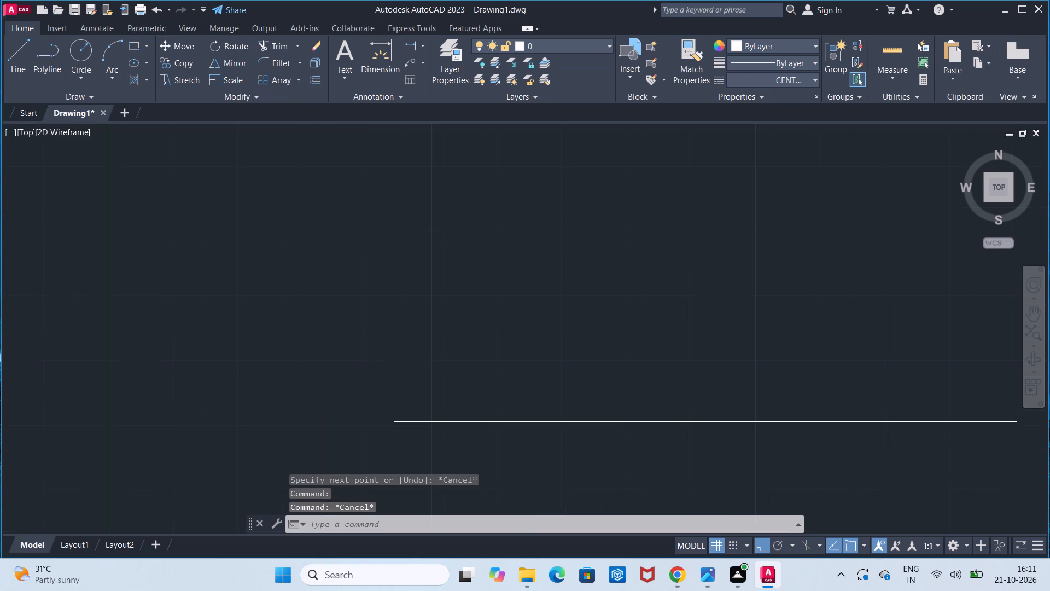
scroll(682, 275, "down", 2)
scroll(665, 335, "down", 1)
middle_click_drag(665, 335, 667, 334)
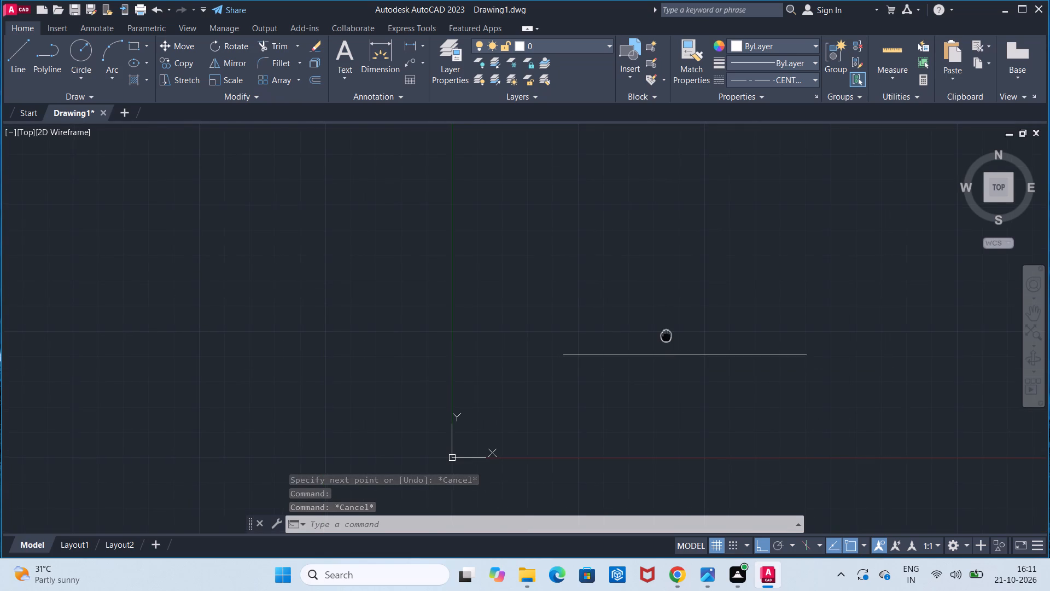
middle_click_drag(667, 334, 669, 294)
middle_click(669, 292)
scroll(668, 288, "up", 2)
scroll(668, 288, "down", 1)
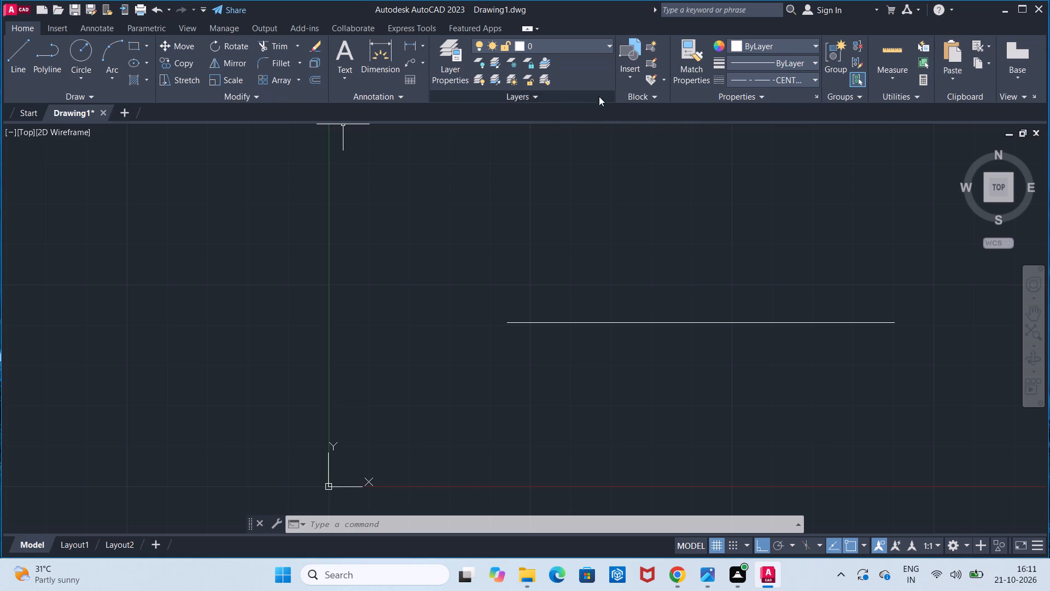
Set the current linetype for new objects to ByLayer.
left_click(733, 77)
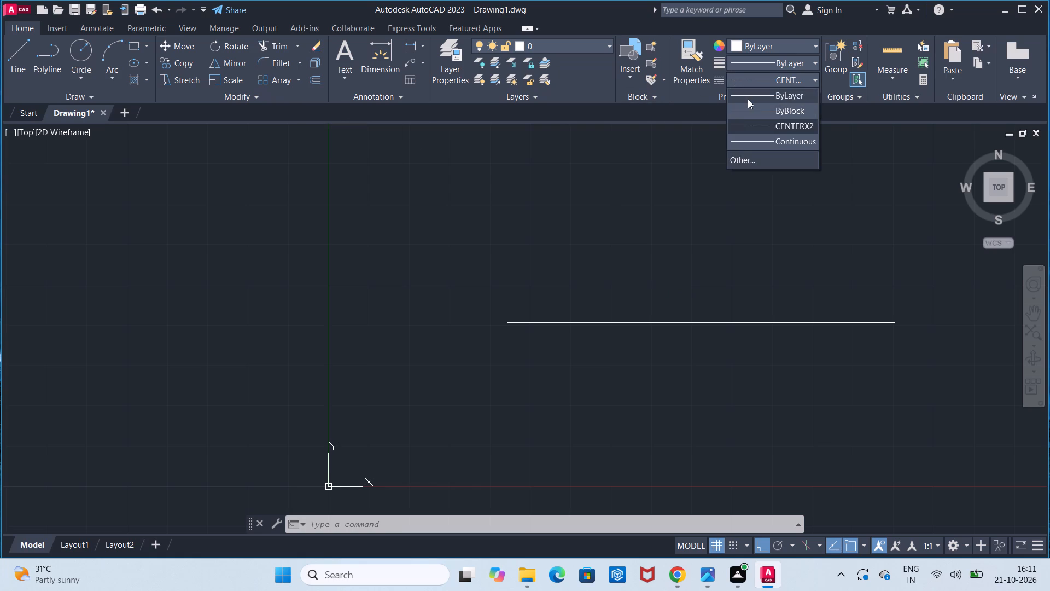
left_click(748, 99)
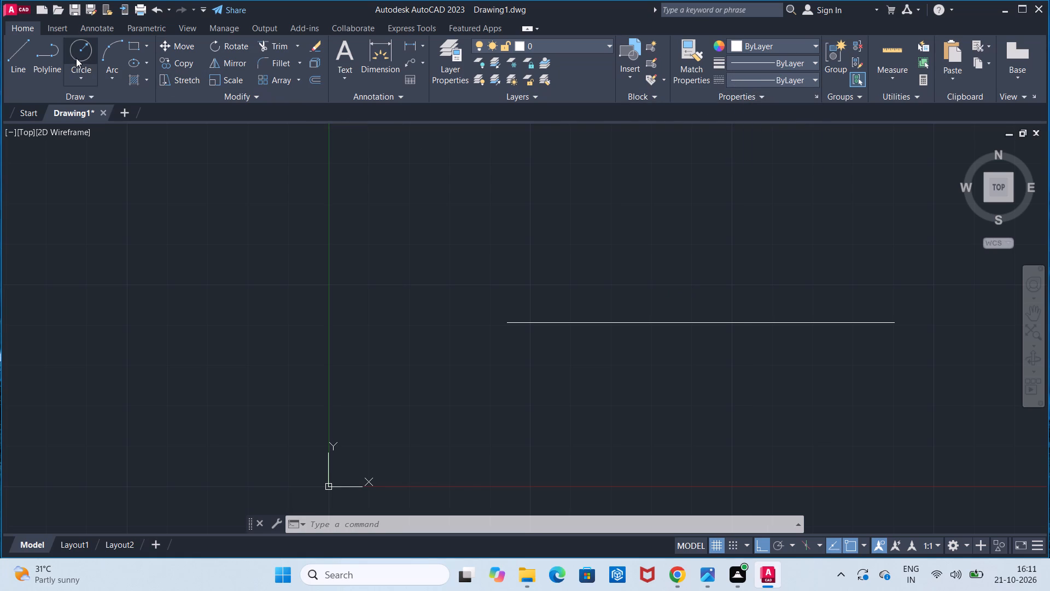
left_click(76, 58)
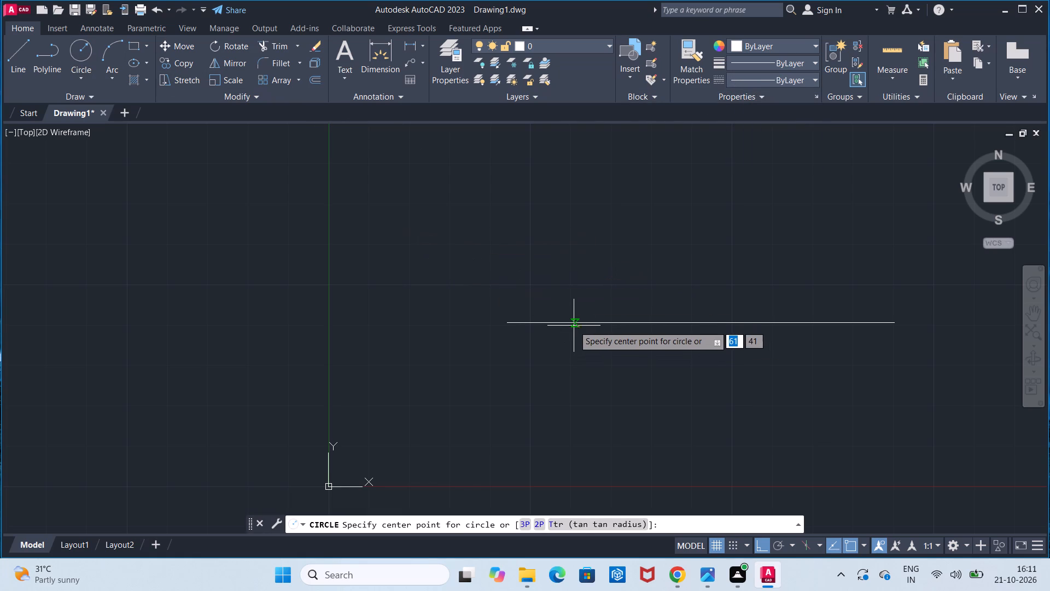
key("Escape")
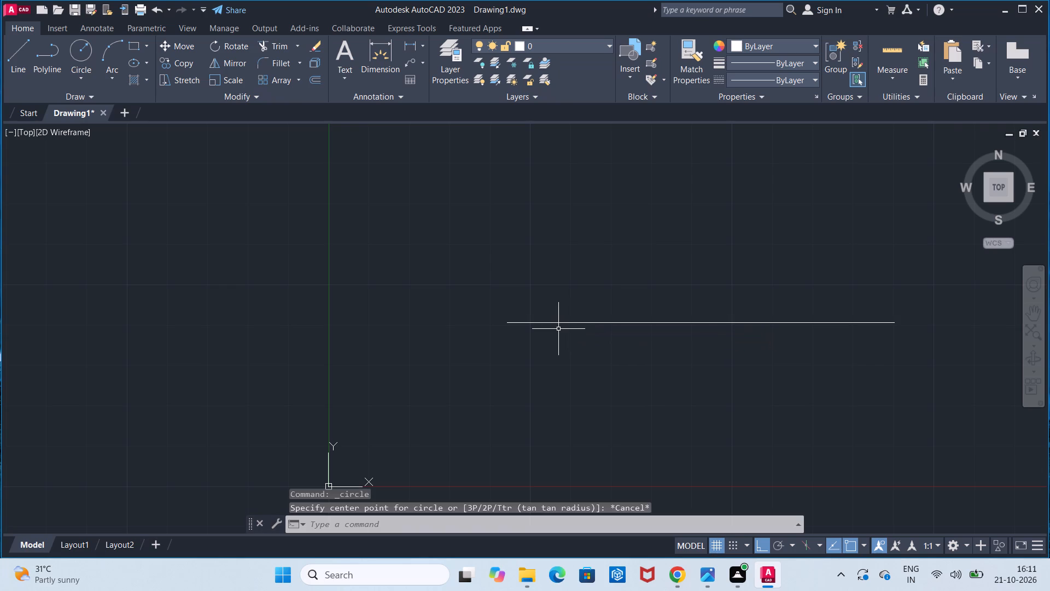
Delete the horizontal 96-unit line from the drawing.
left_click(495, 326)
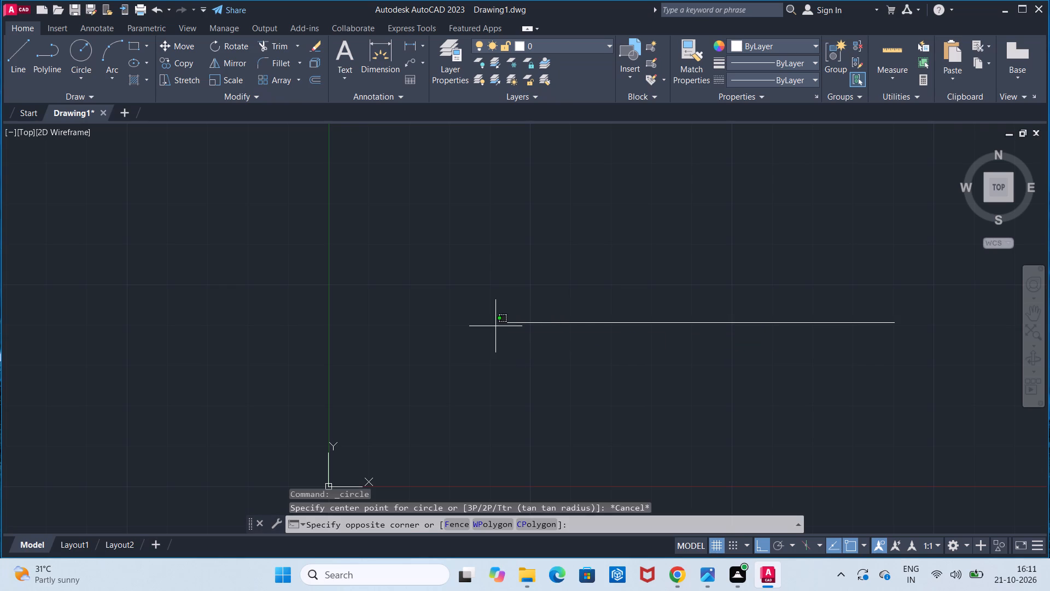
left_click(885, 304)
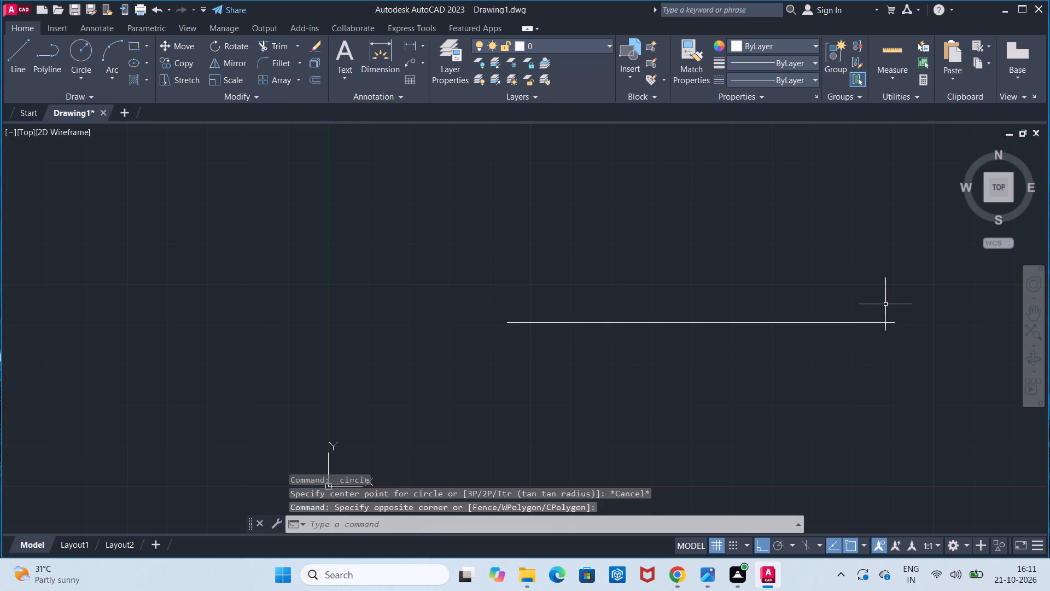
left_click(514, 304)
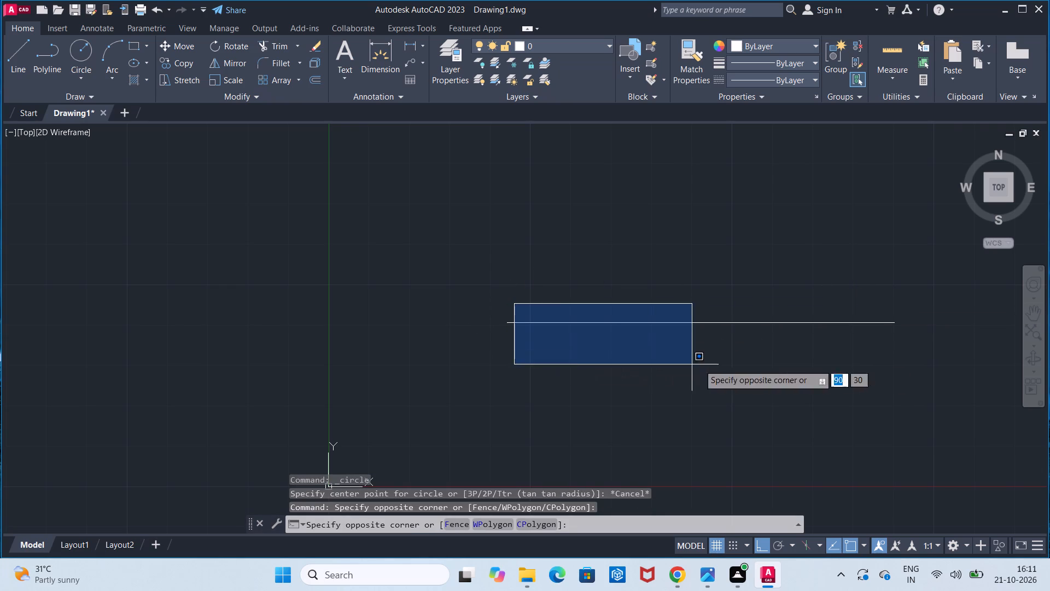
left_click(931, 367)
left_click(907, 299)
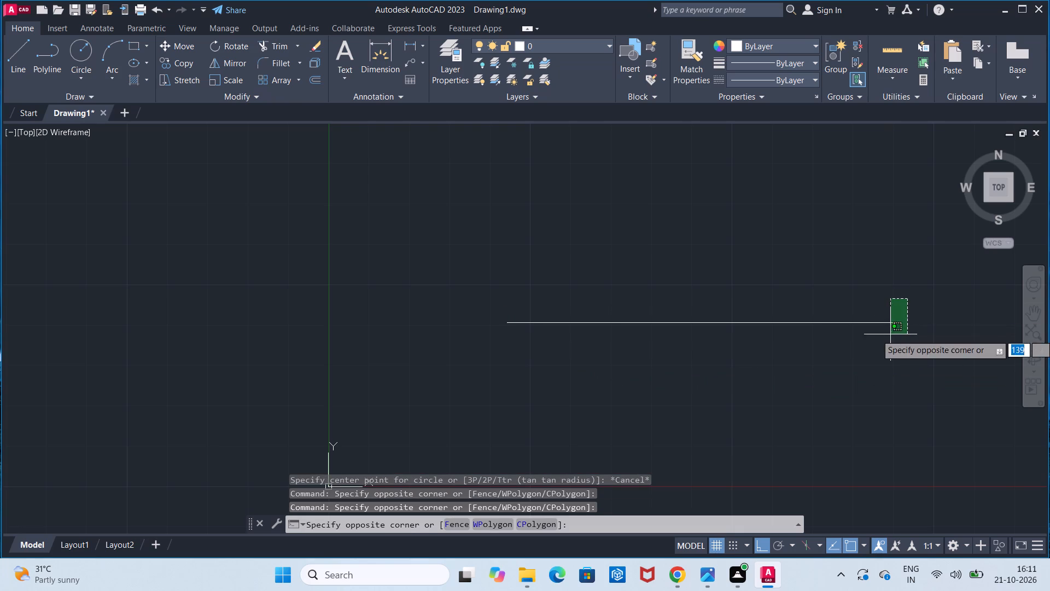
left_click(442, 344)
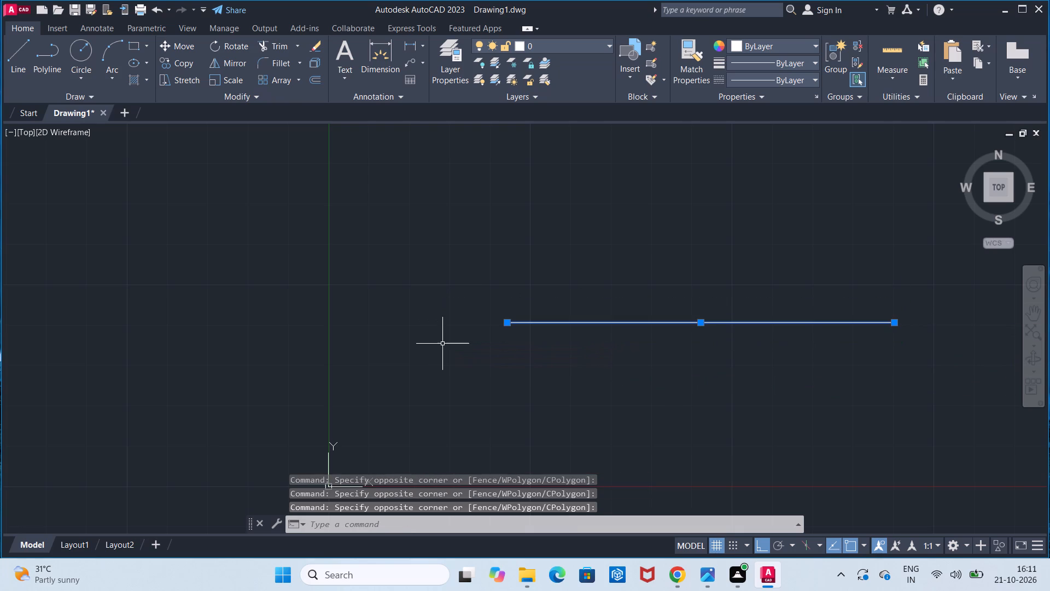
key("Delete")
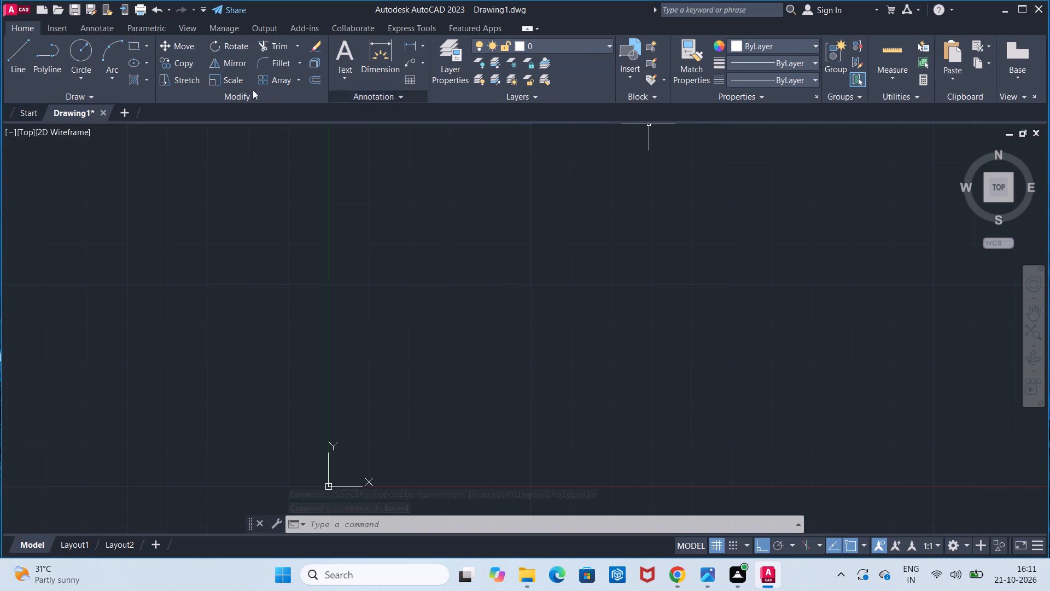
Draw a circle of diameter 26 centred at about 42,39, using the Center, Diameter method.
left_click(73, 63)
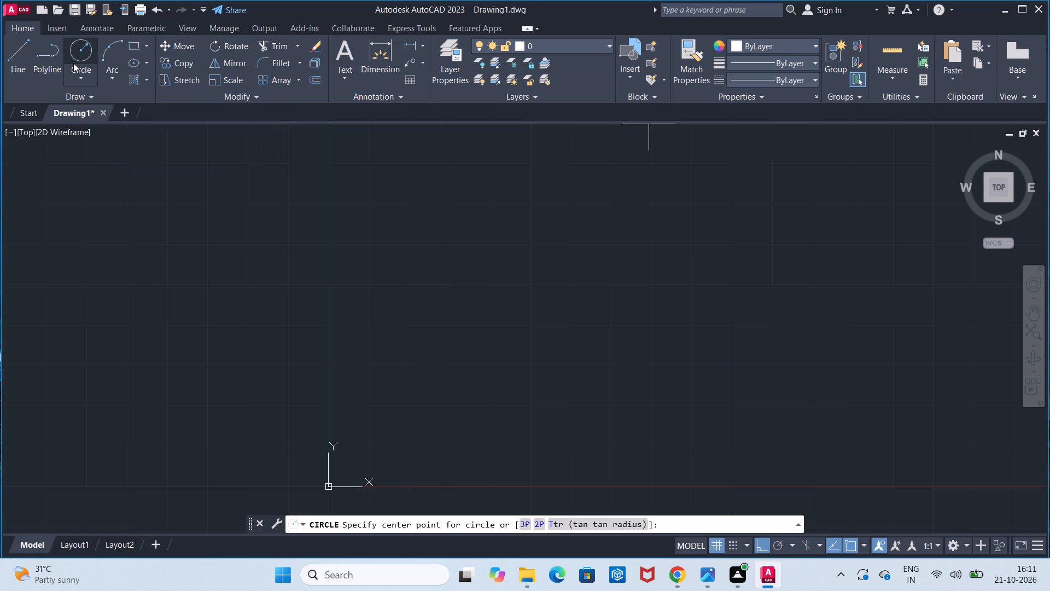
left_click(78, 75)
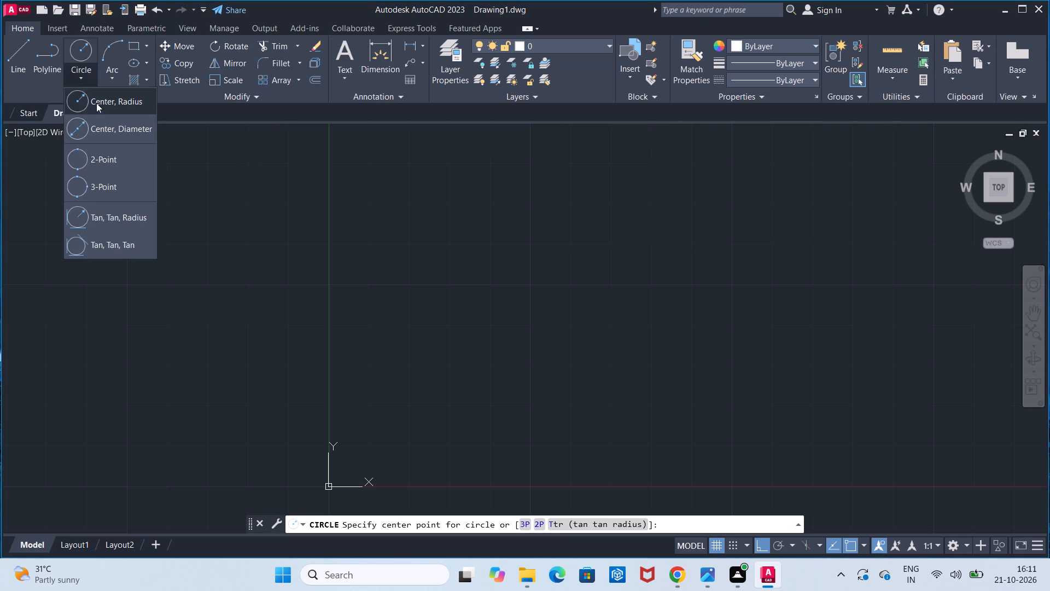
left_click(107, 125)
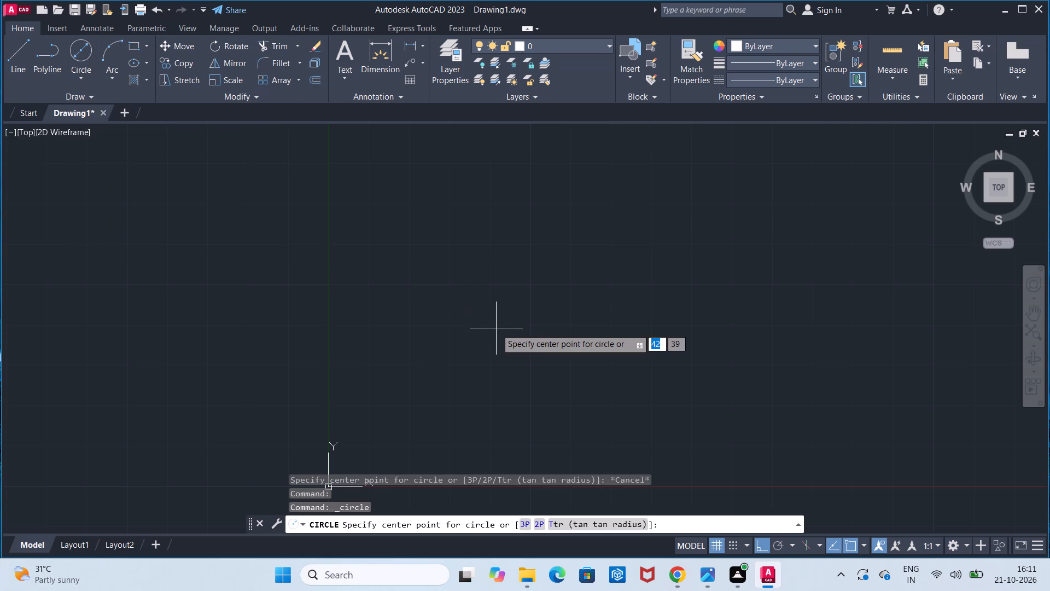
left_click(496, 328)
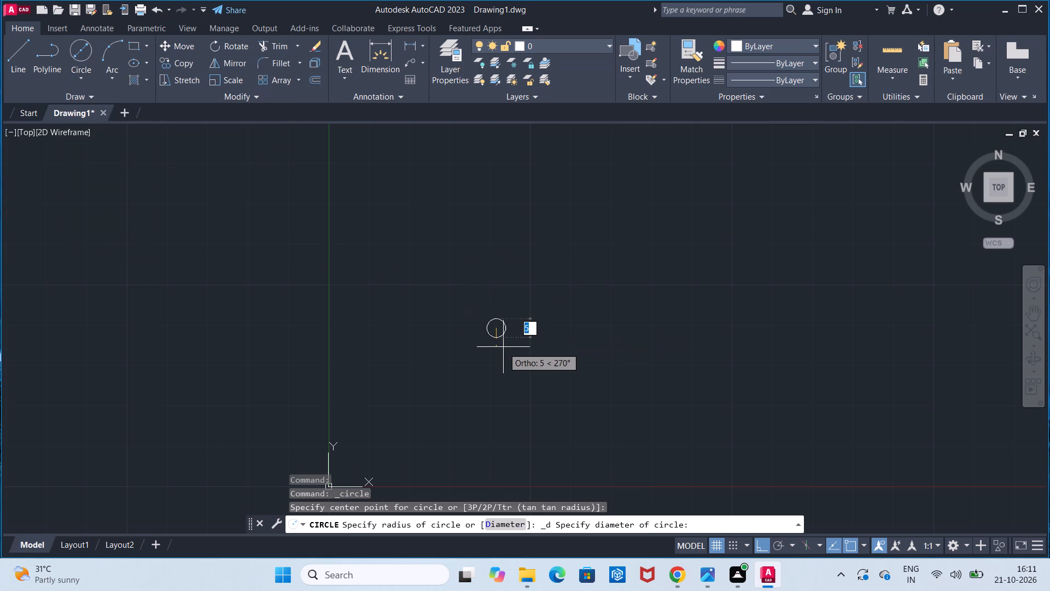
type("26")
key("Return")
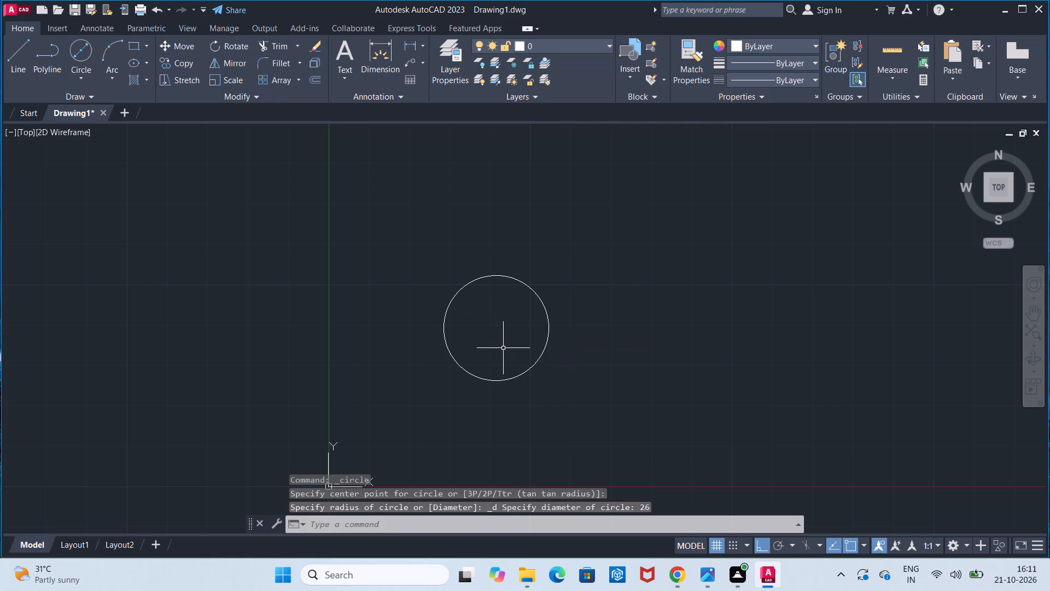
Draw a concentric circle of diameter 15 inside the 26-diameter circle.
left_click(93, 47)
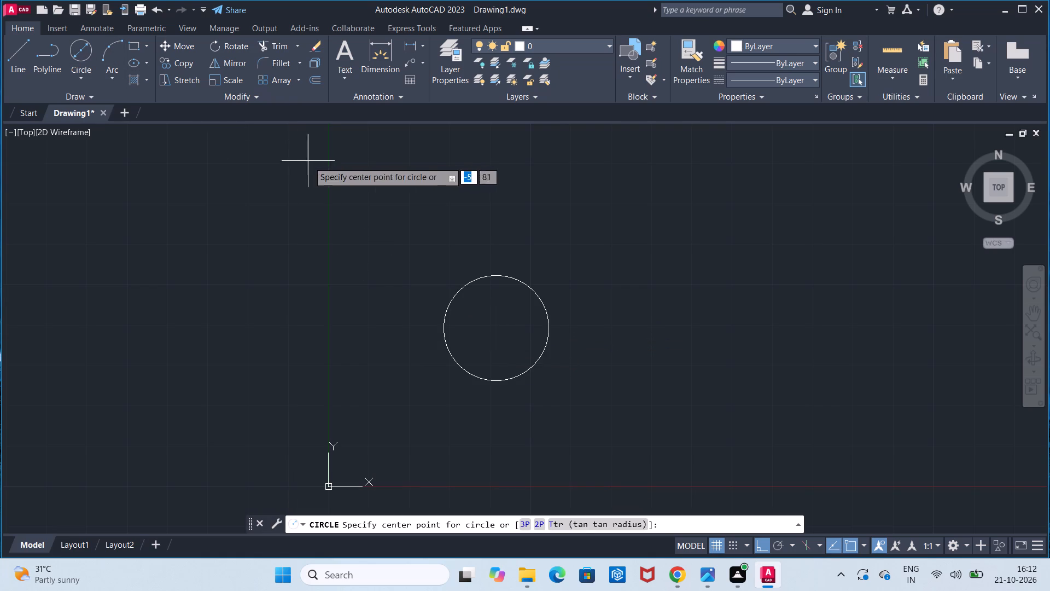
left_click(498, 331)
type("15")
key("Return")
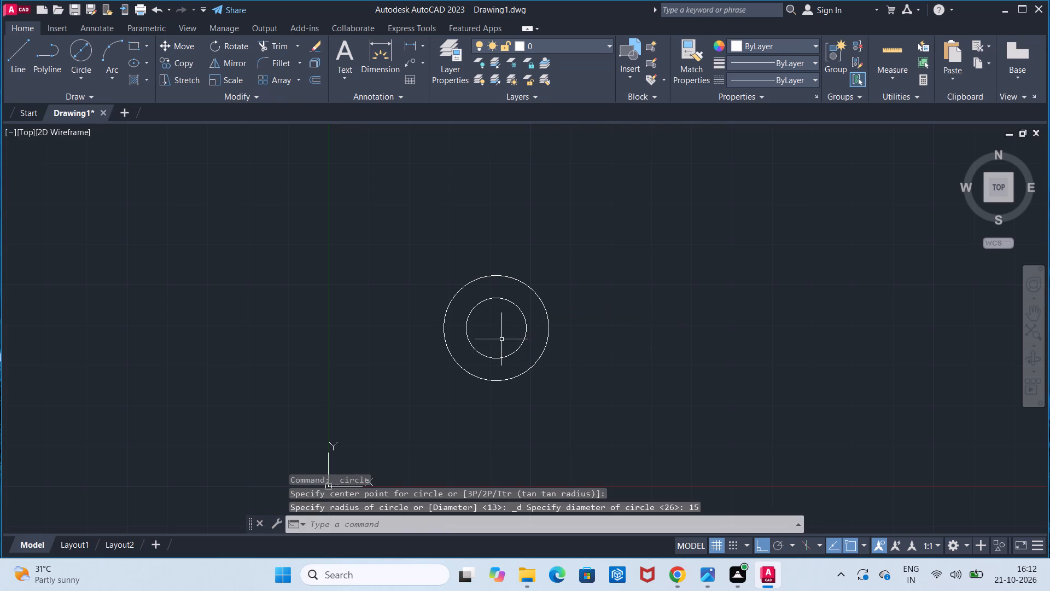
Draw a horizontal CENTERX2 line 64 units long in the positive X direction from the centre of the concentric circles.
left_click(757, 85)
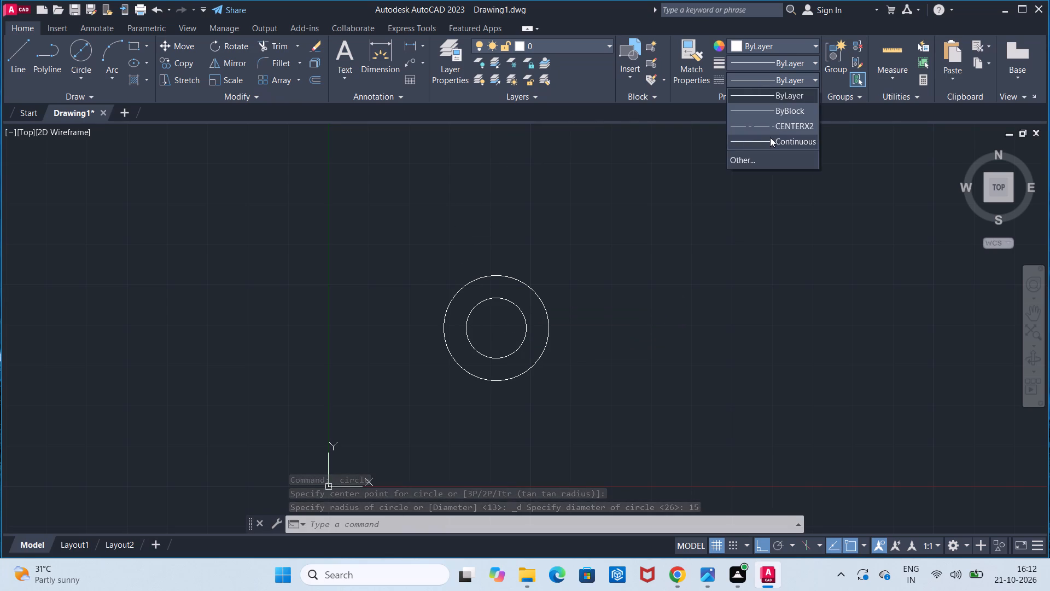
left_click(775, 131)
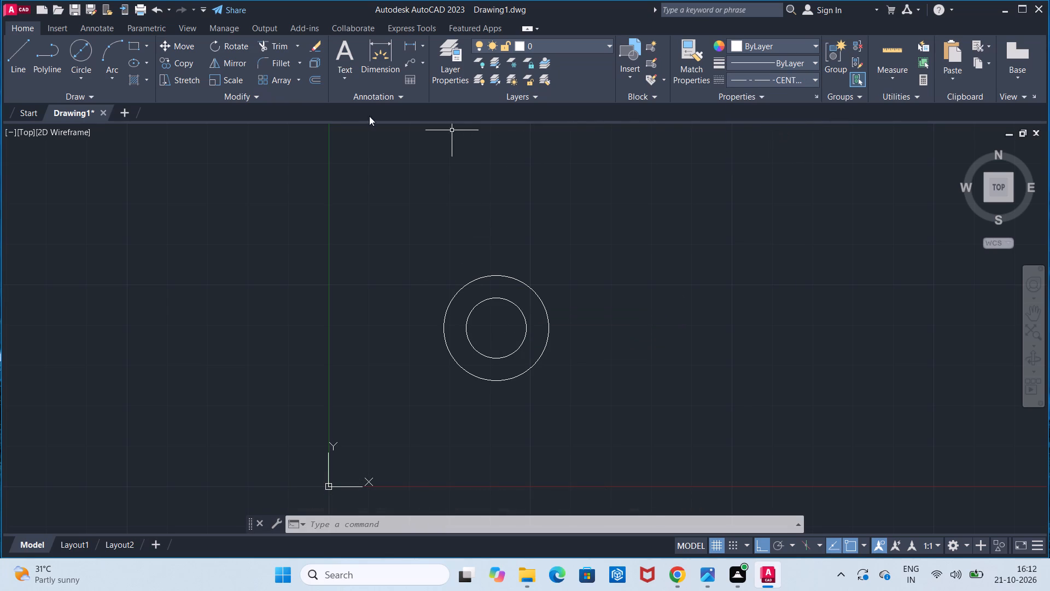
left_click(8, 67)
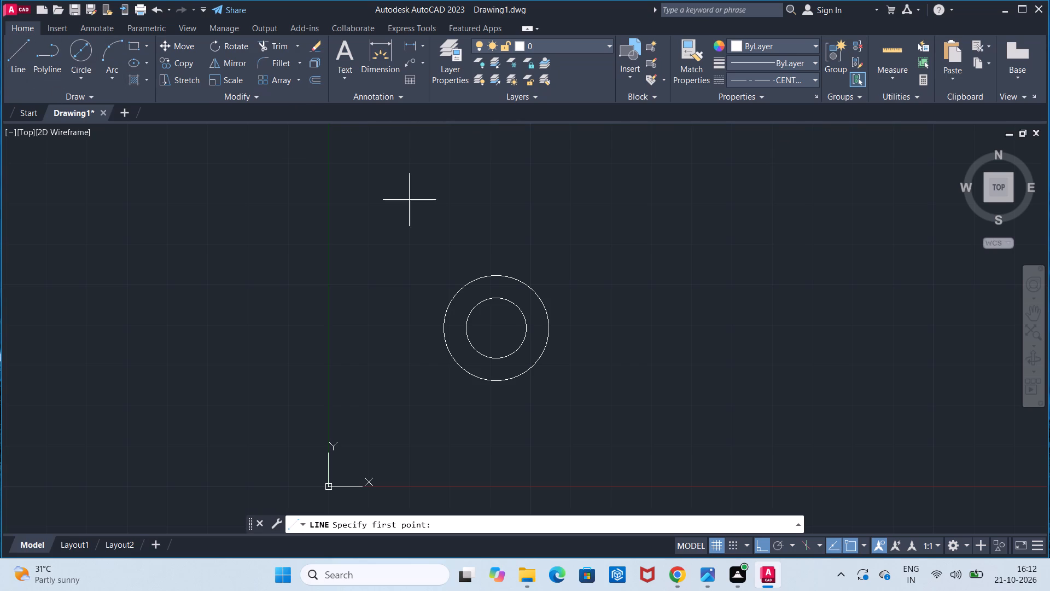
left_click(500, 332)
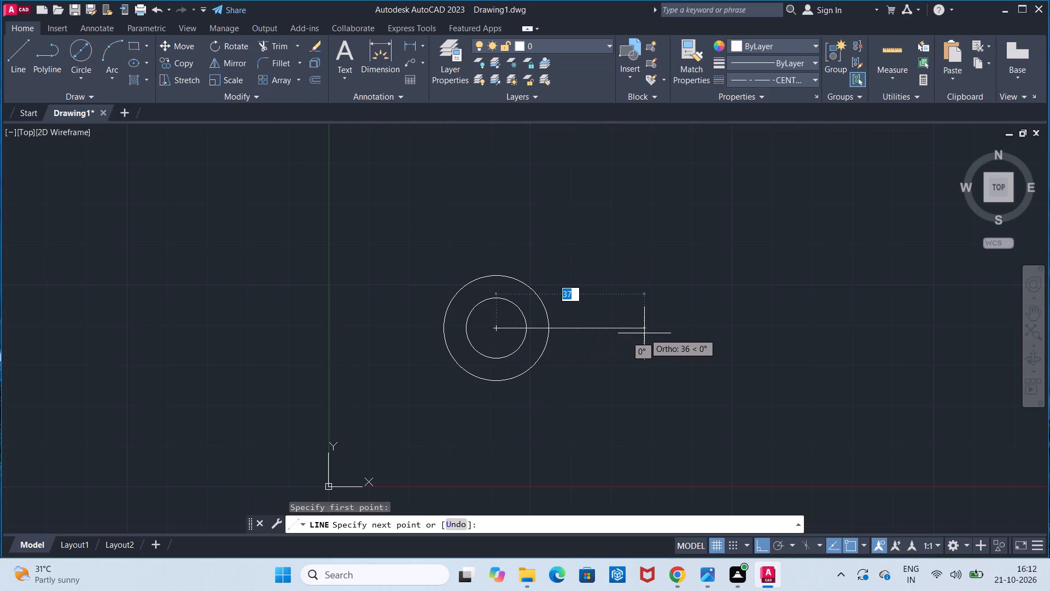
type("65")
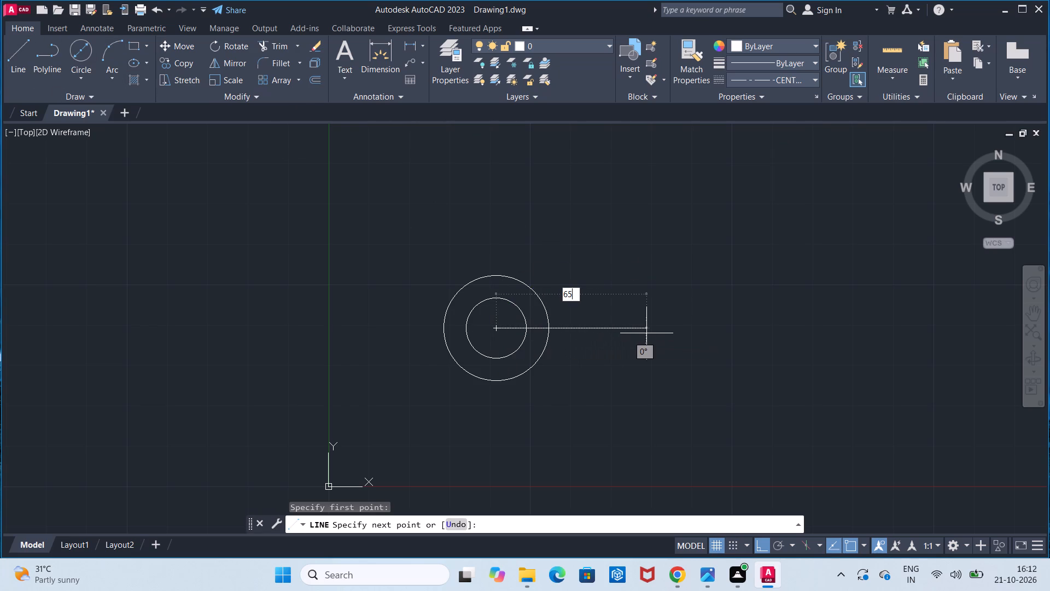
key("BackSpace")
key("4")
key("Return")
key("Escape")
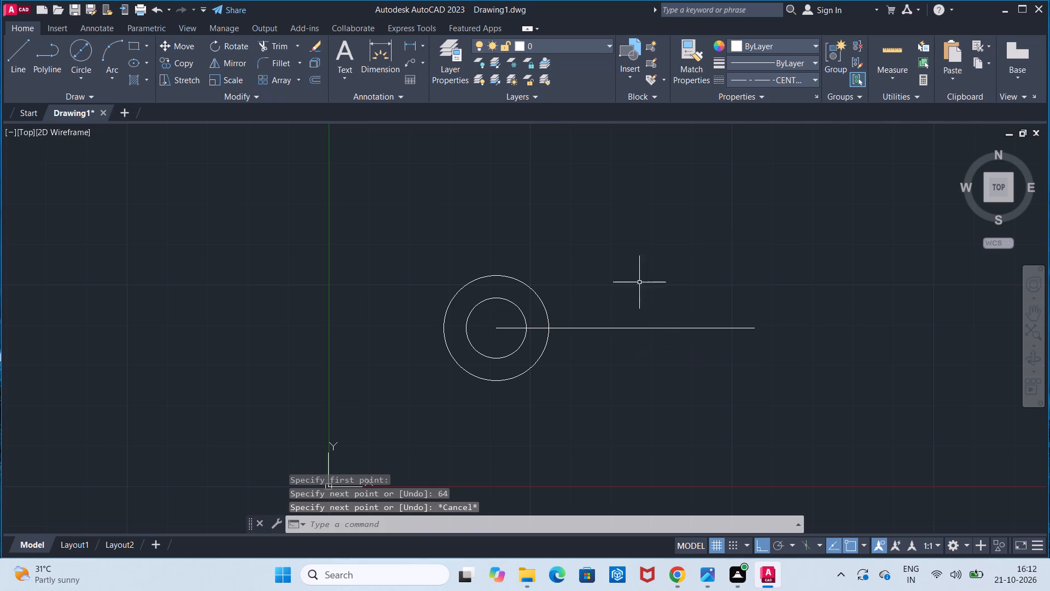
Draw a circle of radius 19 with the ByLayer linetype, centred on the far end of the 64-unit centre line.
left_click(771, 84)
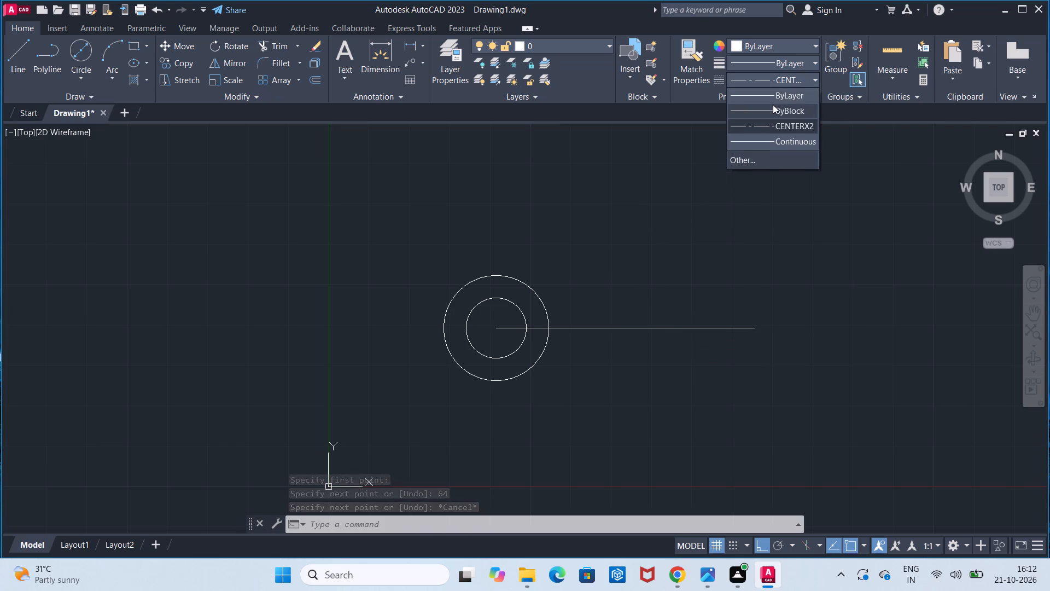
left_click(775, 101)
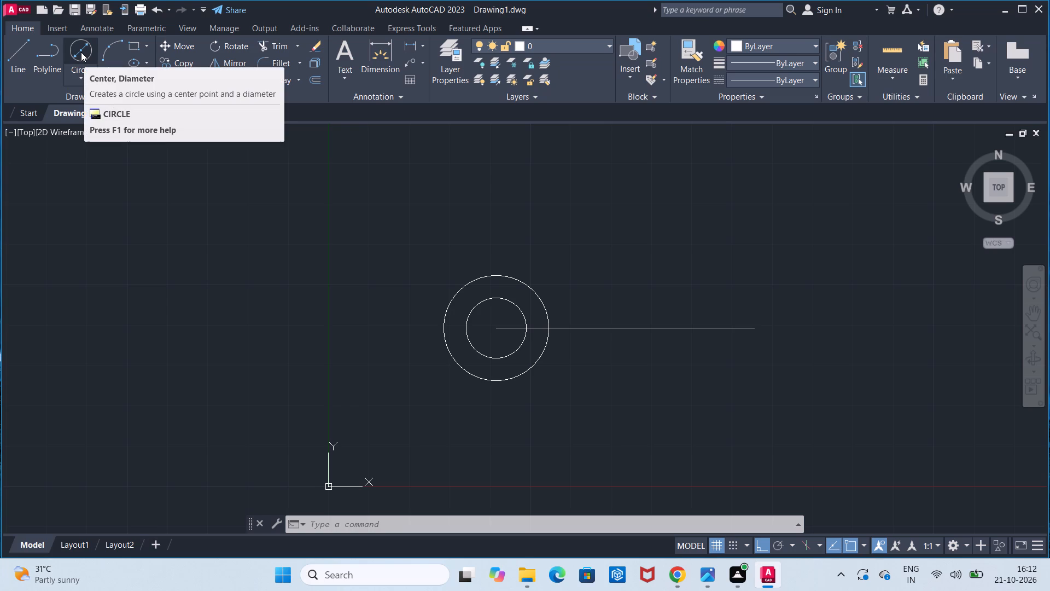
left_click(85, 67)
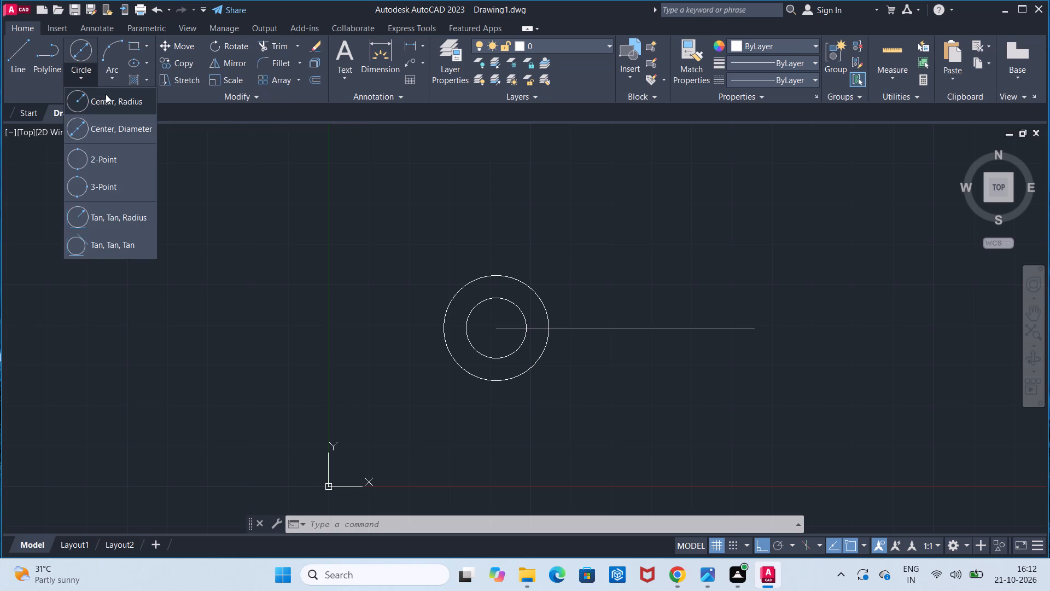
left_click(106, 94)
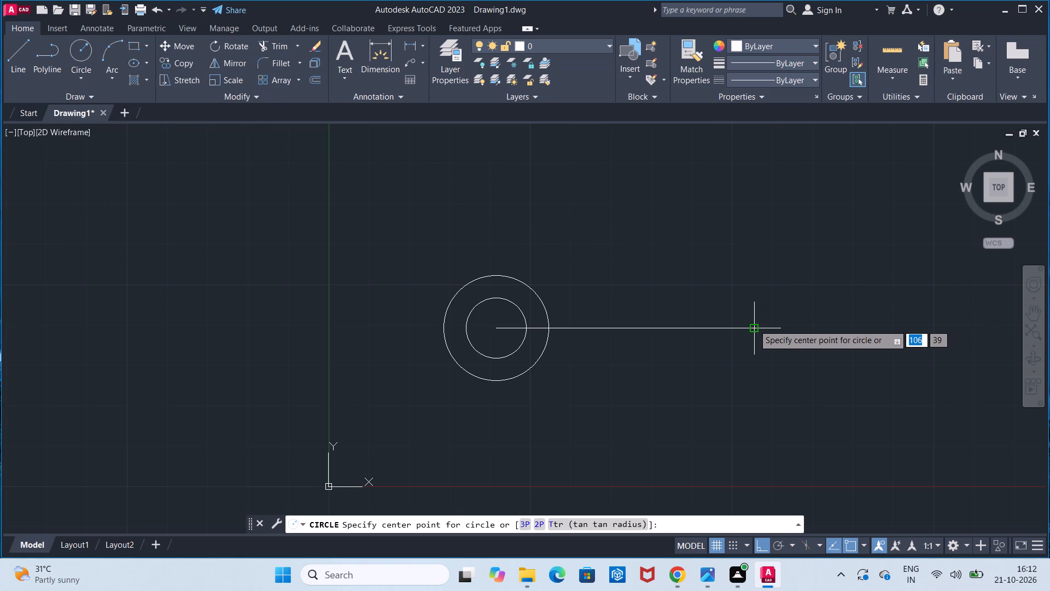
left_click(754, 325)
type("19")
key("Return")
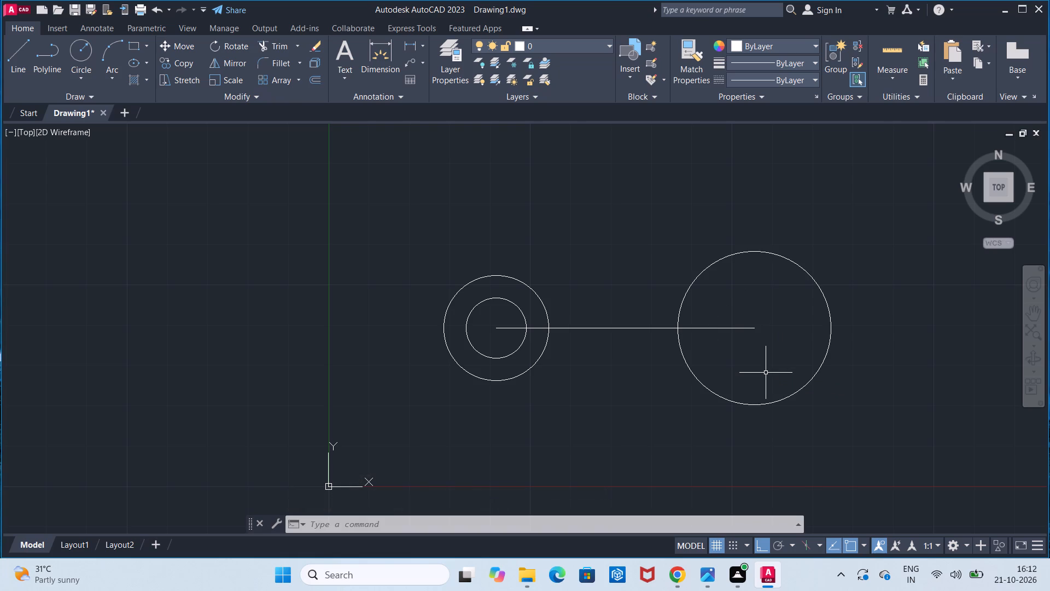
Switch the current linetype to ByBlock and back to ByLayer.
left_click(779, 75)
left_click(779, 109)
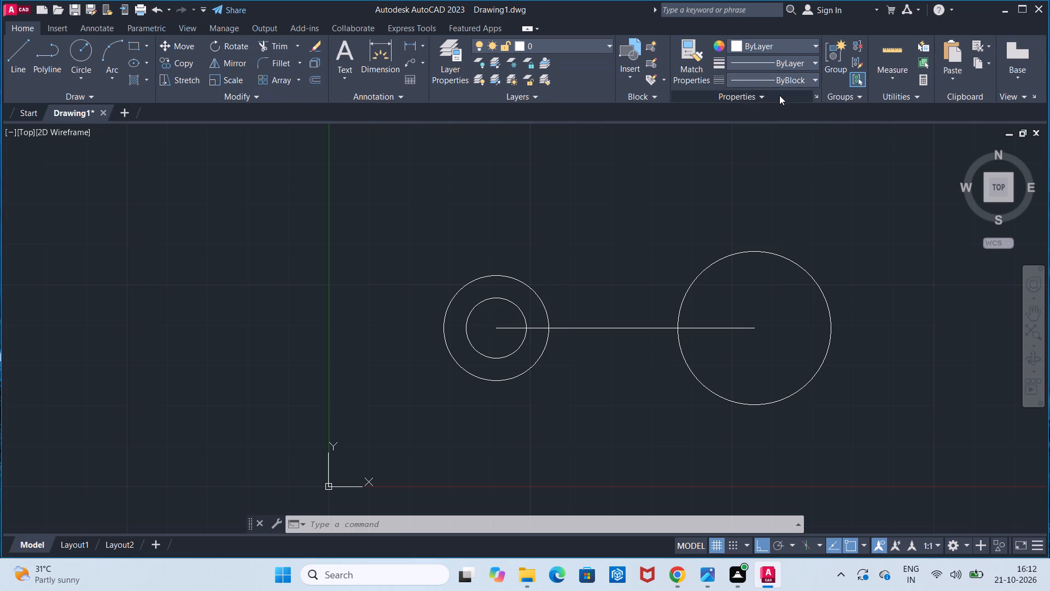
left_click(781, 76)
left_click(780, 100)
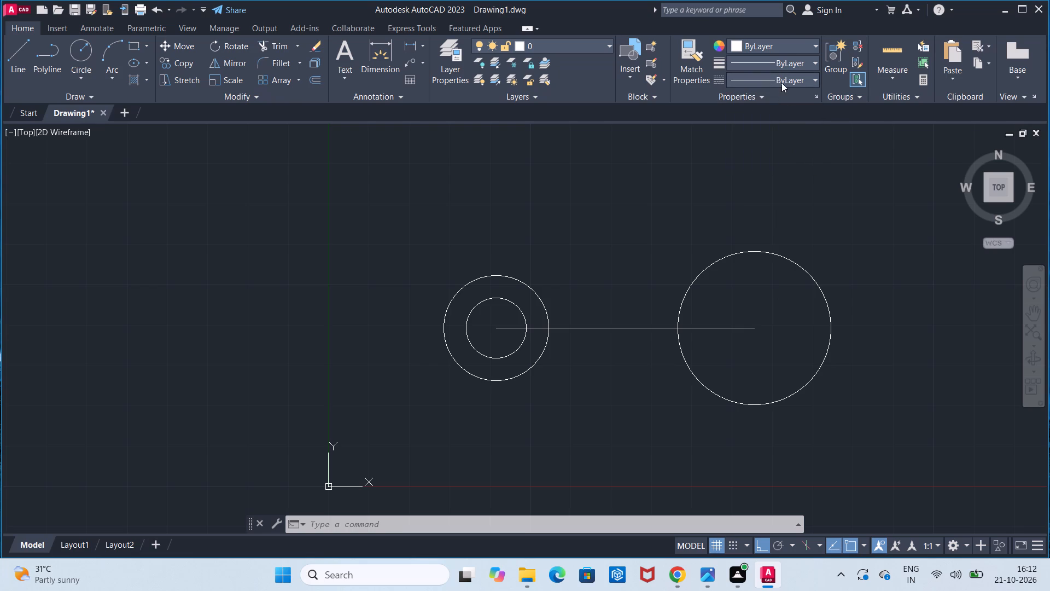
Draw another circle of radius 19 at the centre of the existing large circle.
left_click(84, 47)
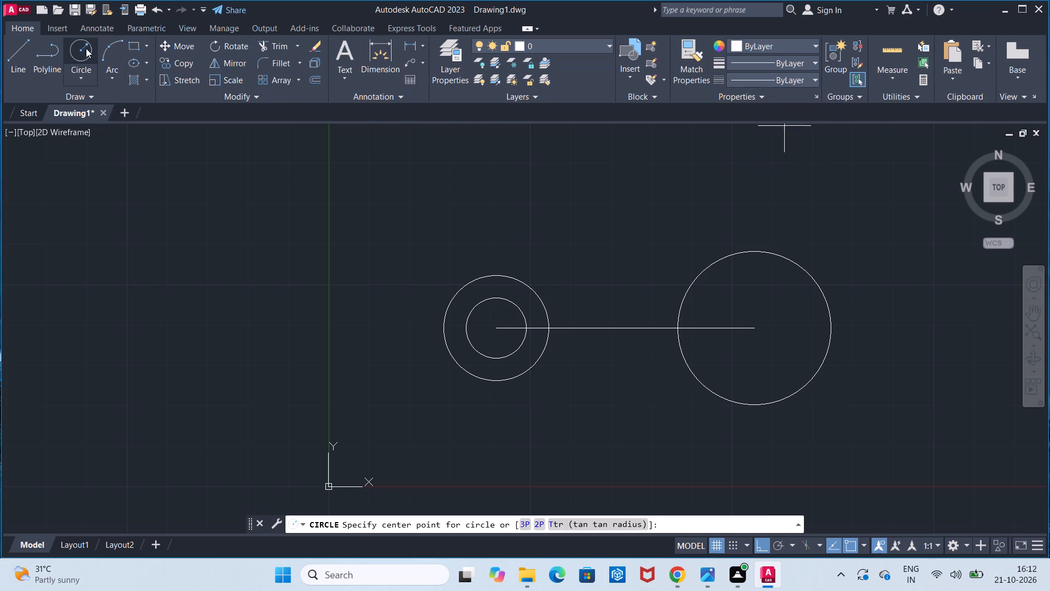
left_click(754, 329)
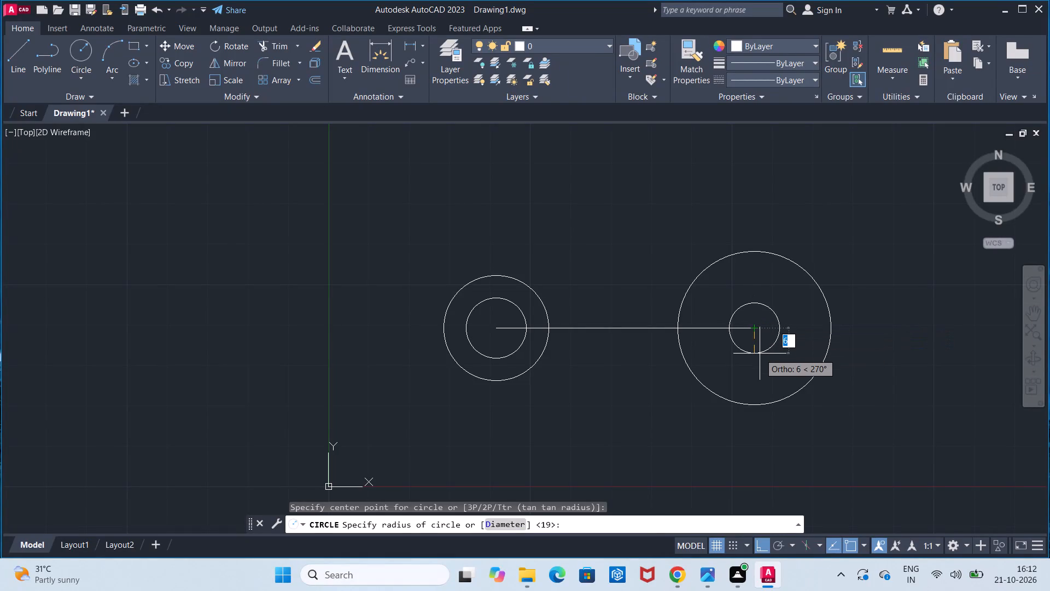
type("19")
key("Return")
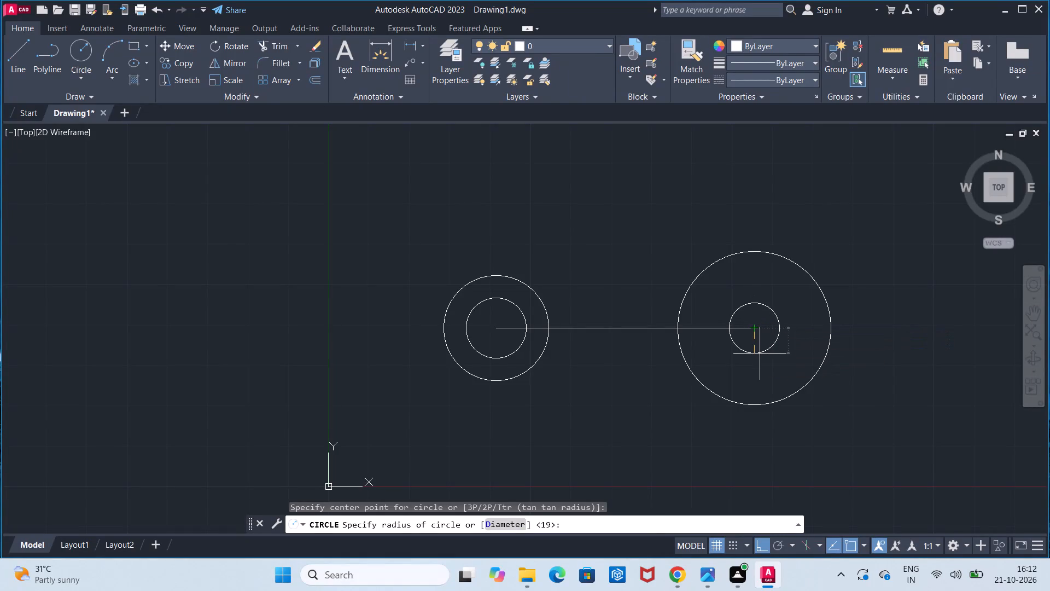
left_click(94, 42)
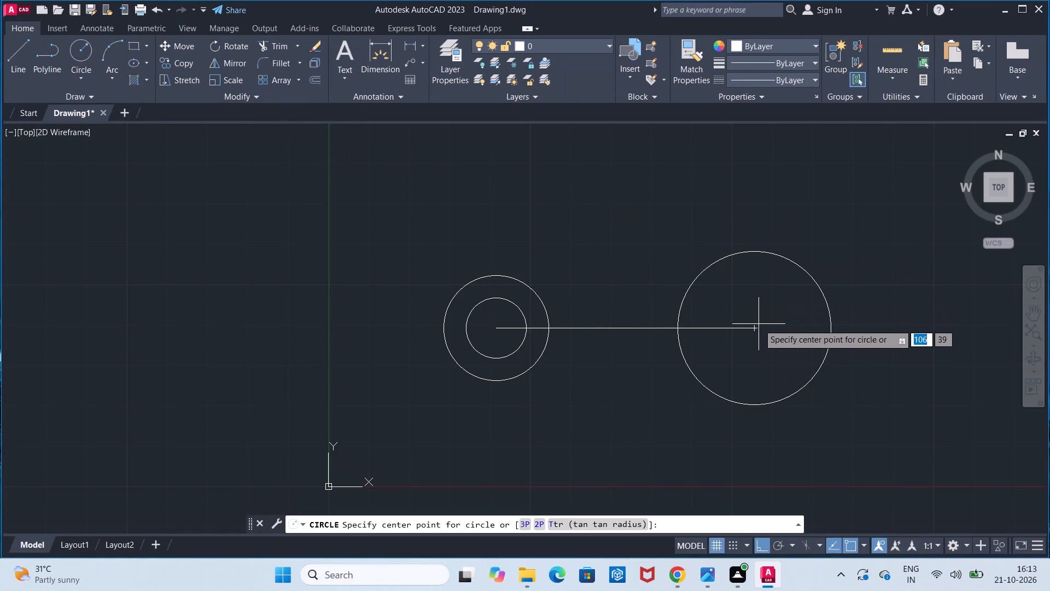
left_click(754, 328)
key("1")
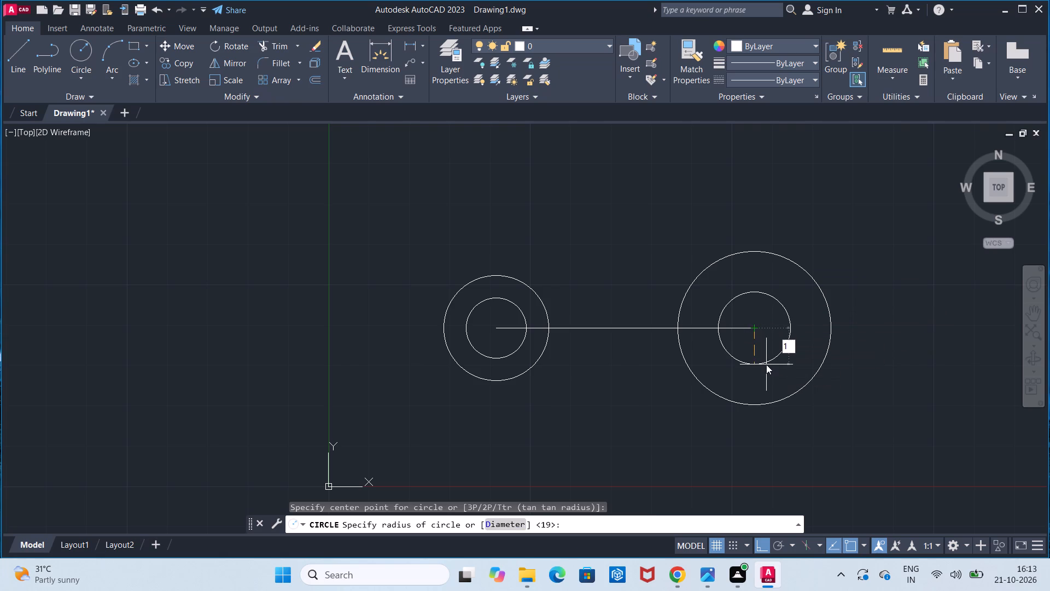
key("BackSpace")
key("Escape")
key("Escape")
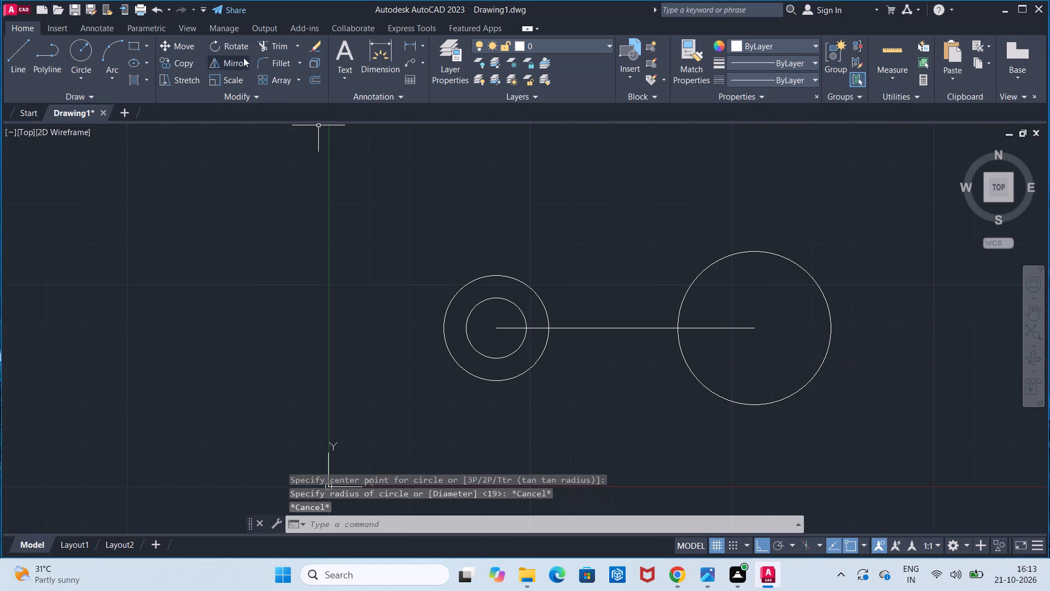
Erase the duplicate radius 19 circle at the far end of the centre line, keeping one large circle.
left_click(314, 51)
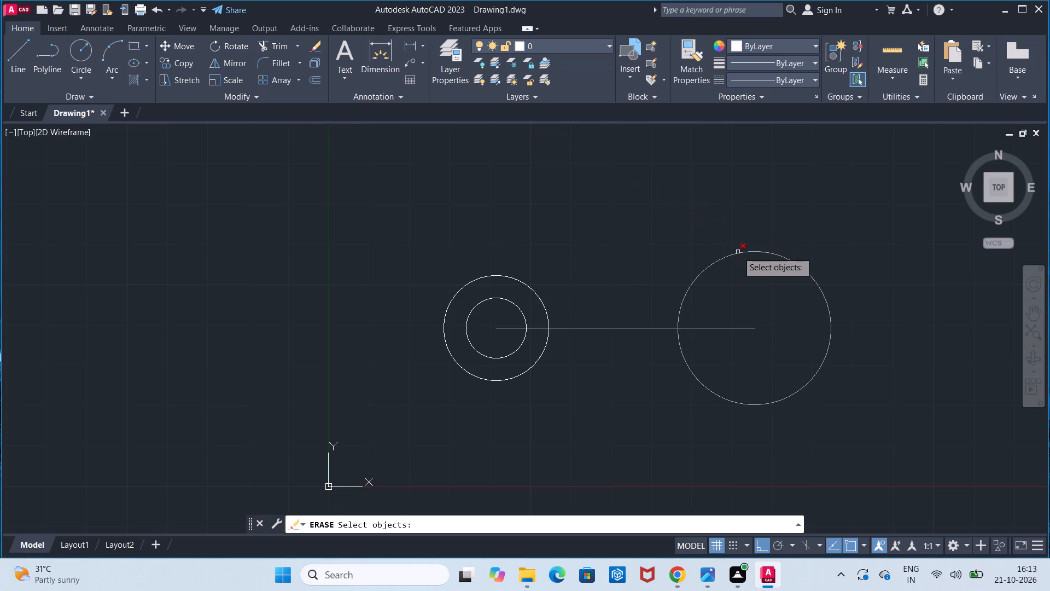
left_click(738, 252)
key("Return")
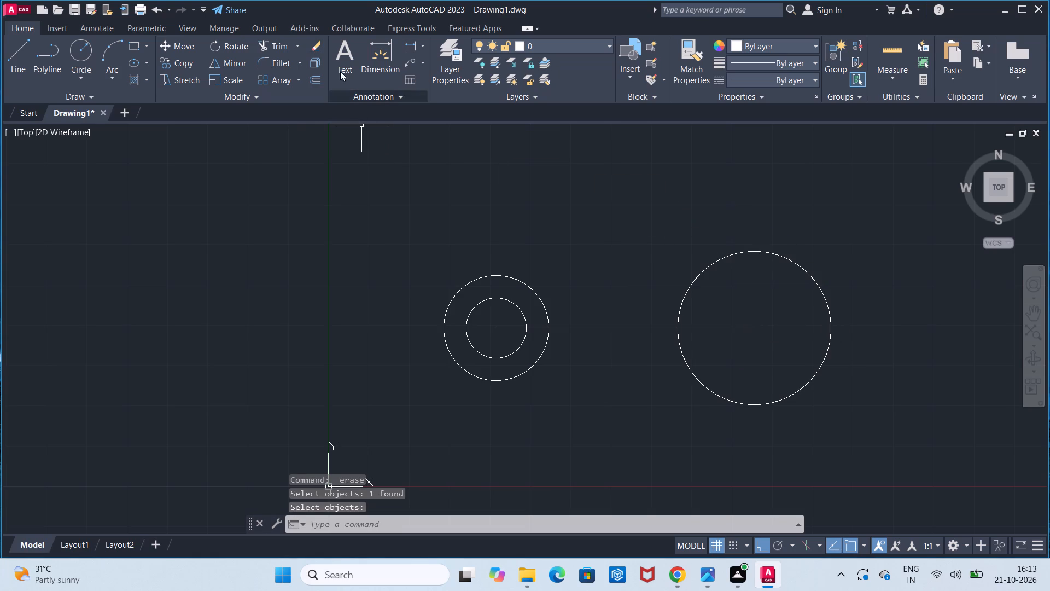
left_click(320, 53)
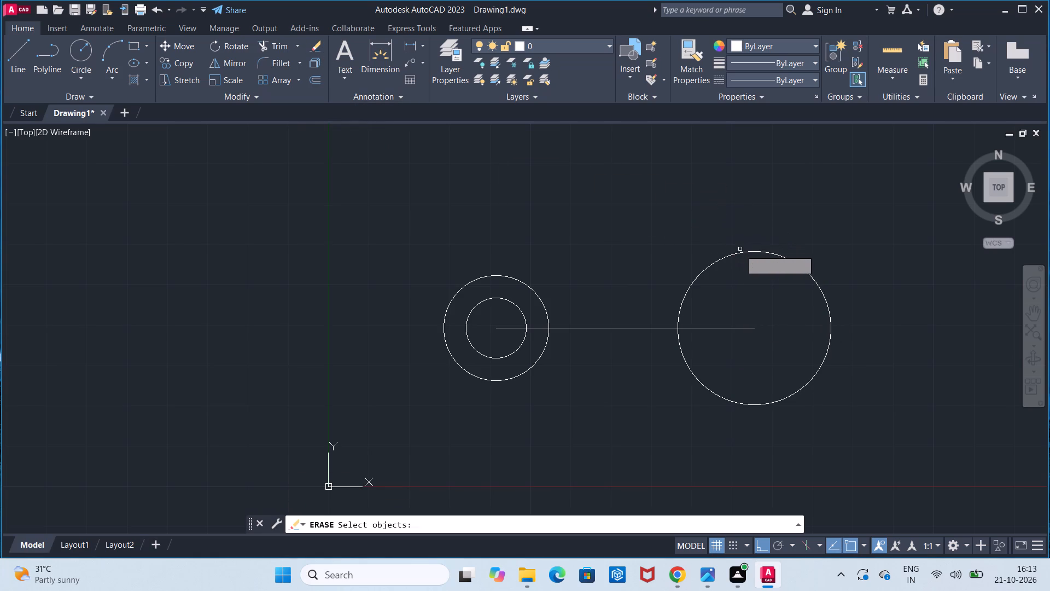
key("Escape")
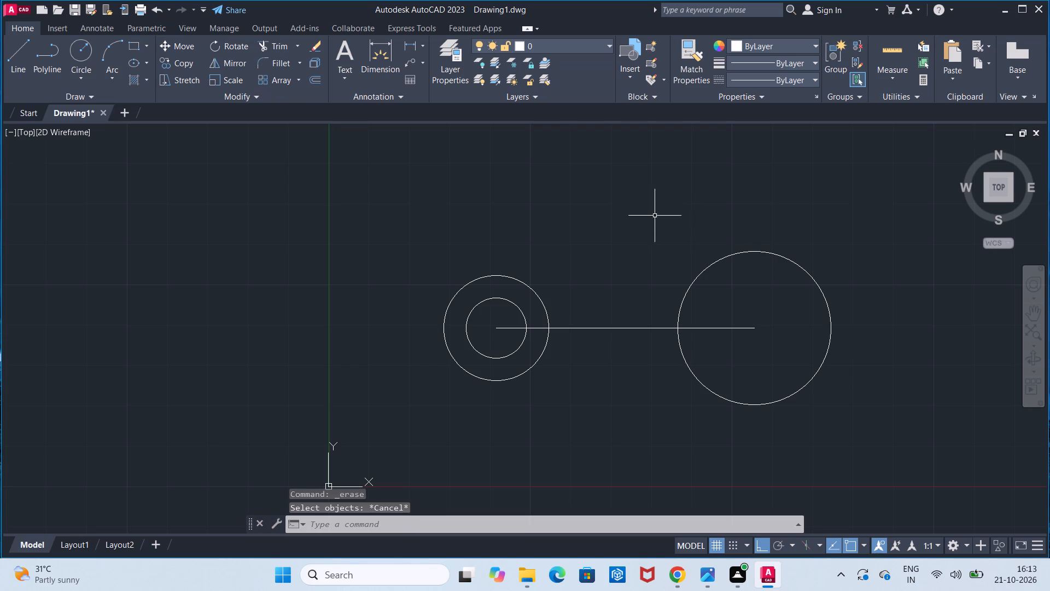
Draw a circle of diameter 19 centred on the far end of the centre line, inside the large circle.
left_click(83, 79)
left_click(87, 118)
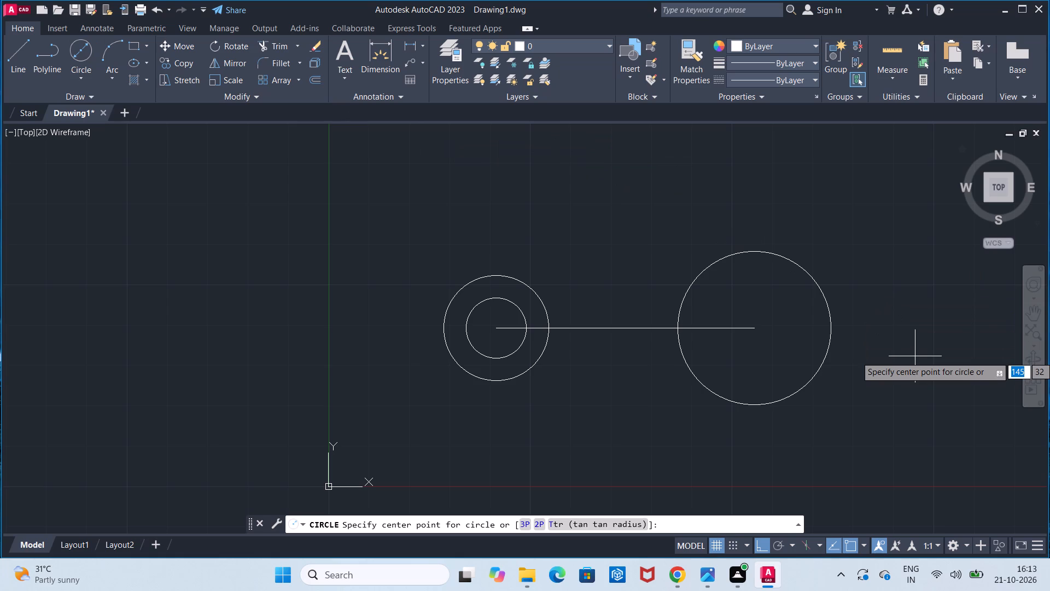
left_click(753, 328)
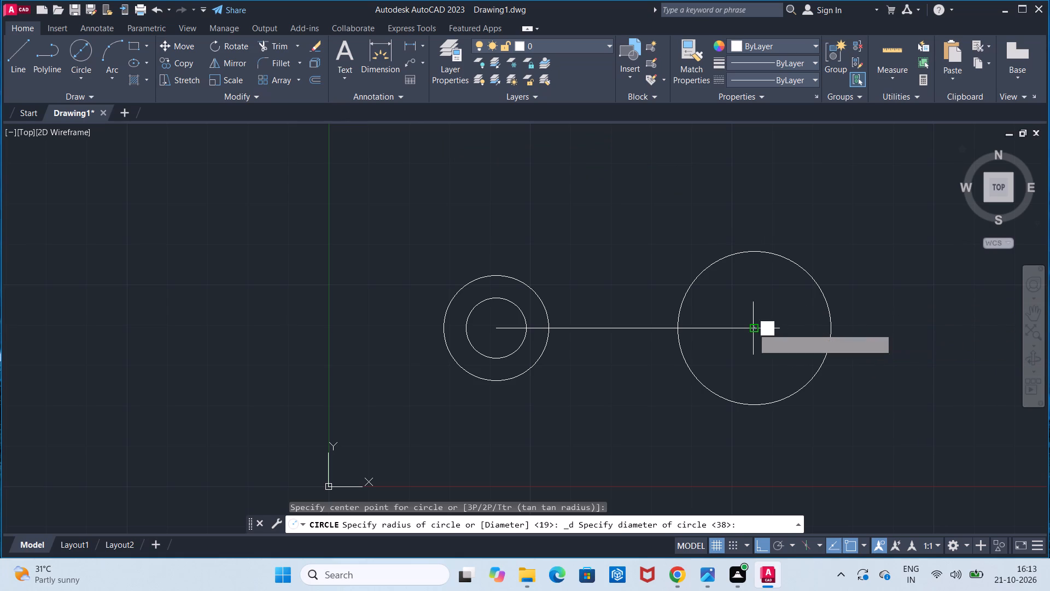
key("1")
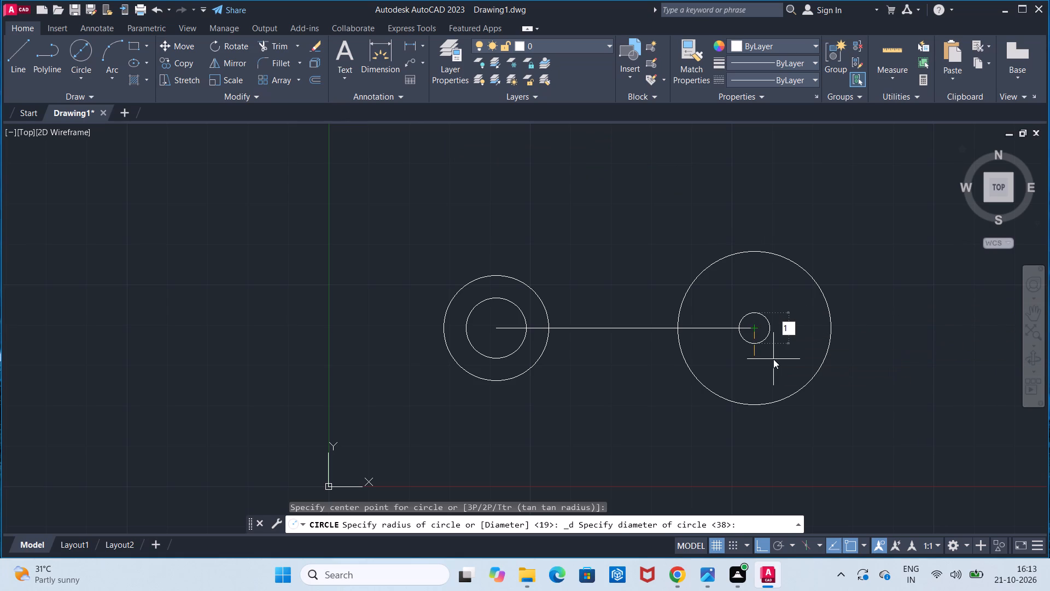
key("9")
key("Return")
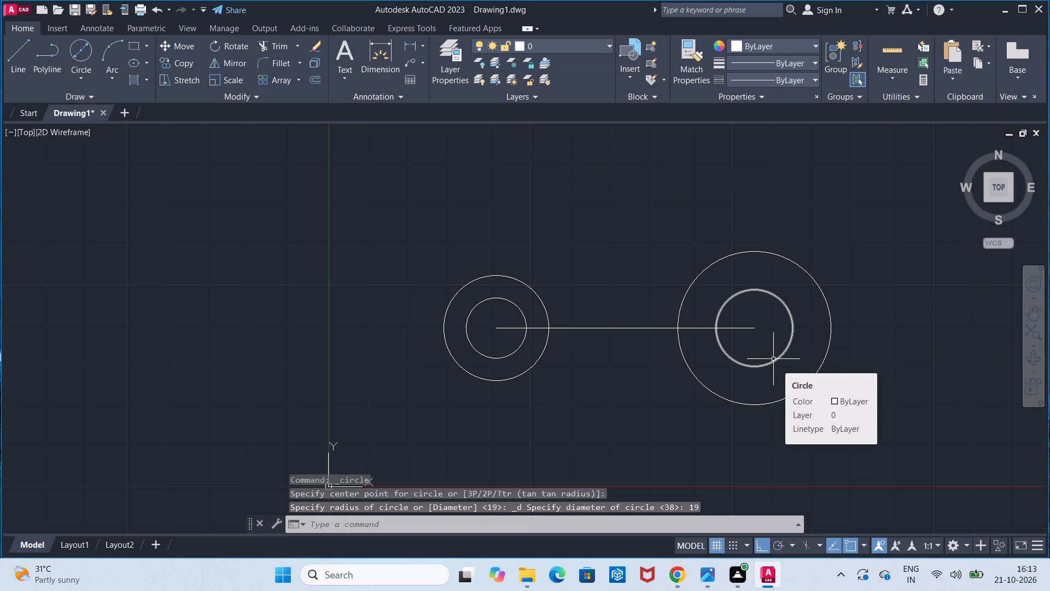
key("Escape")
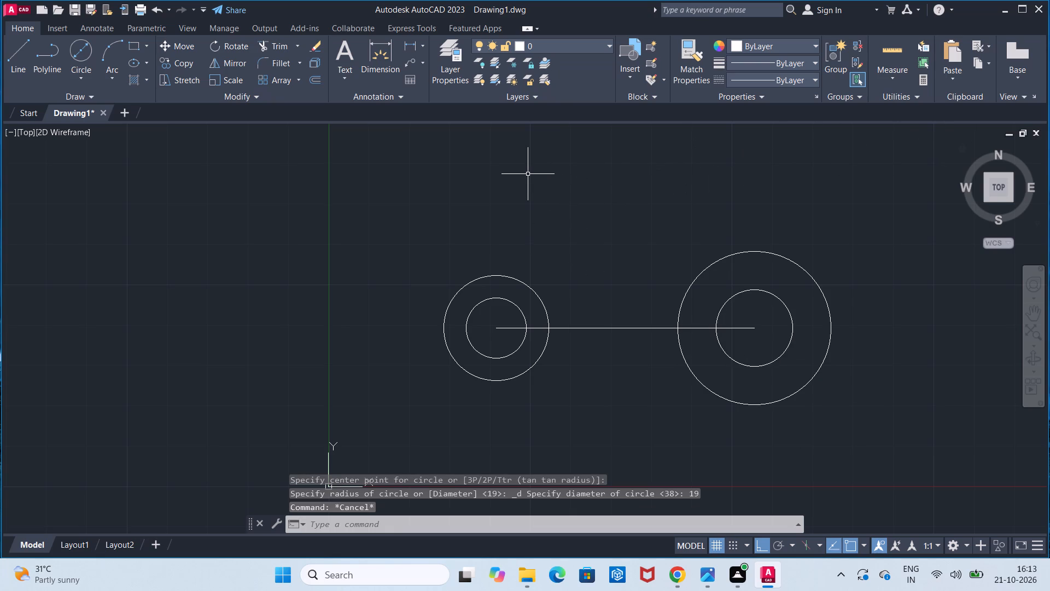
Draw a line tangent to the upper sides of the two outer circles using tangent snaps.
key("l")
key("Return")
type("ta")
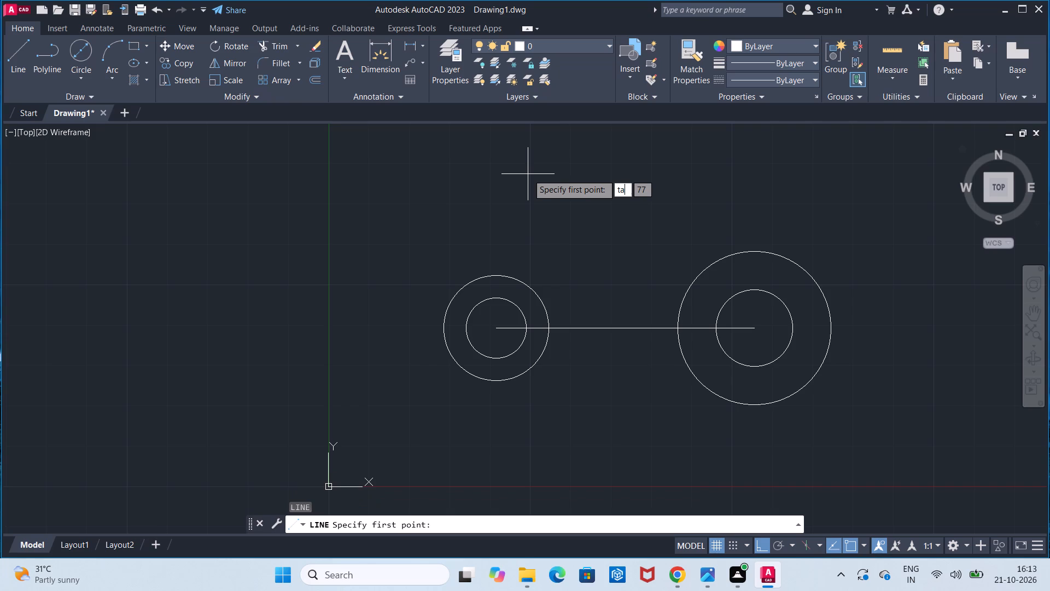
key("n")
key("Return")
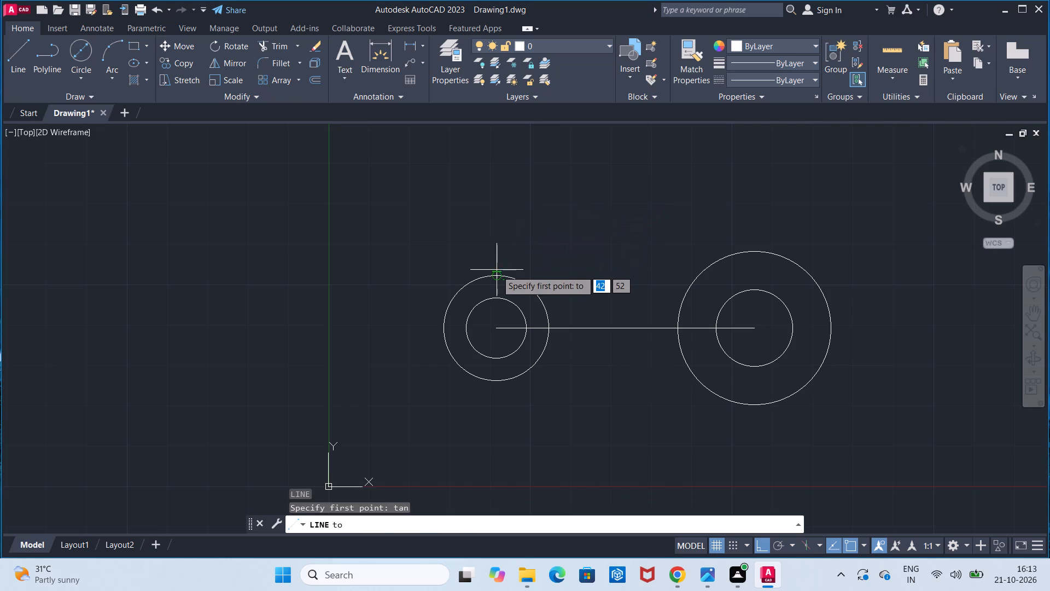
left_click(496, 271)
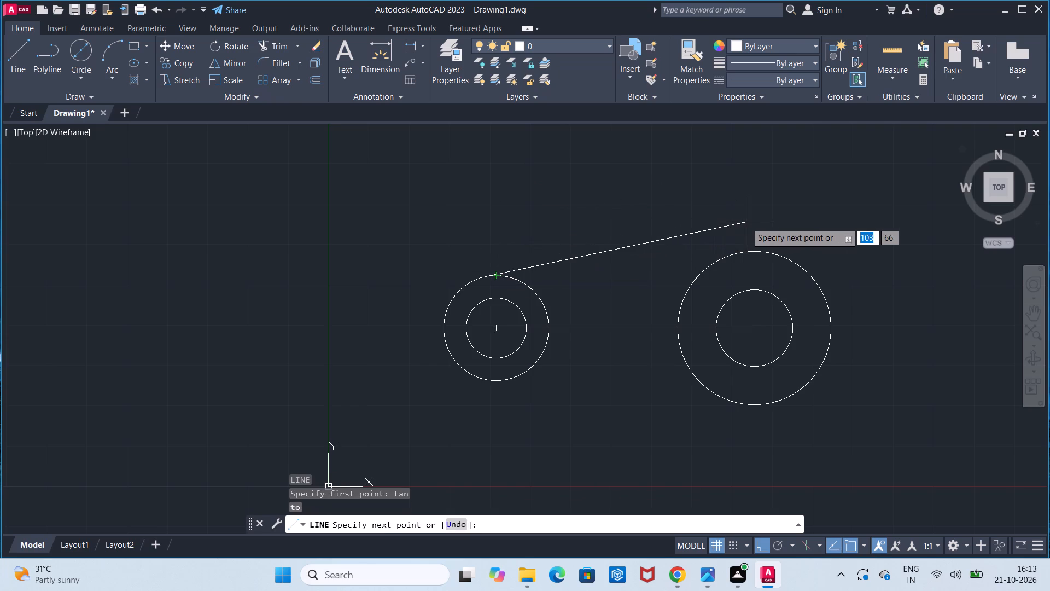
type("ta")
key("n")
key("Return")
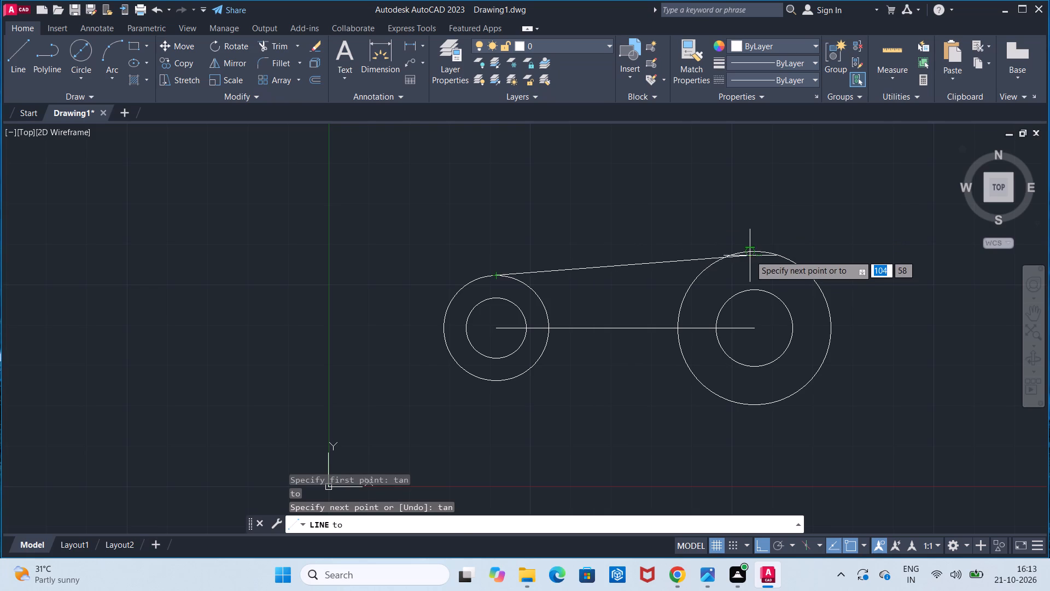
left_click(750, 252)
key("Escape")
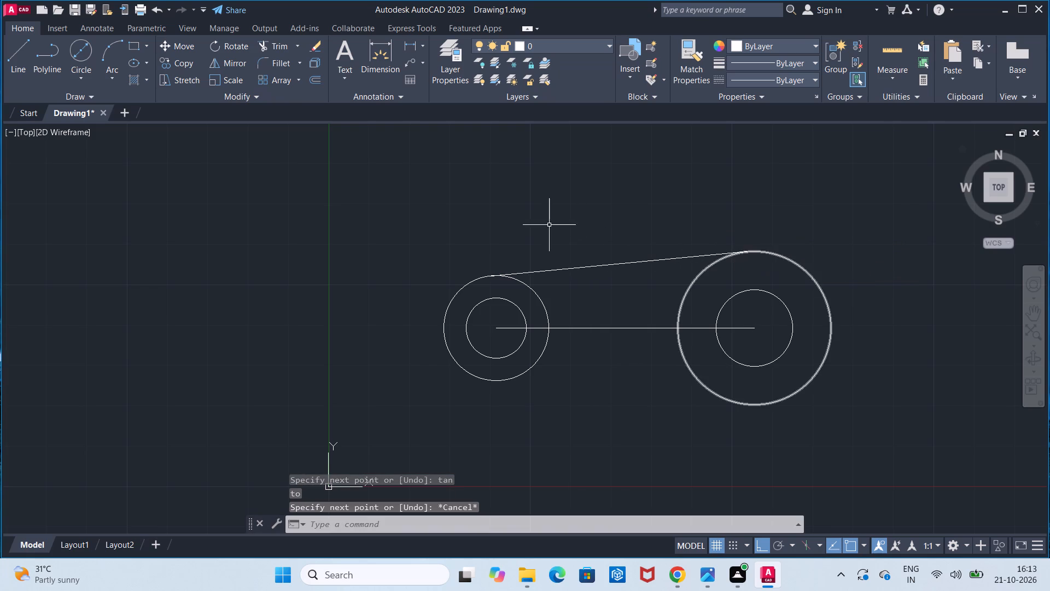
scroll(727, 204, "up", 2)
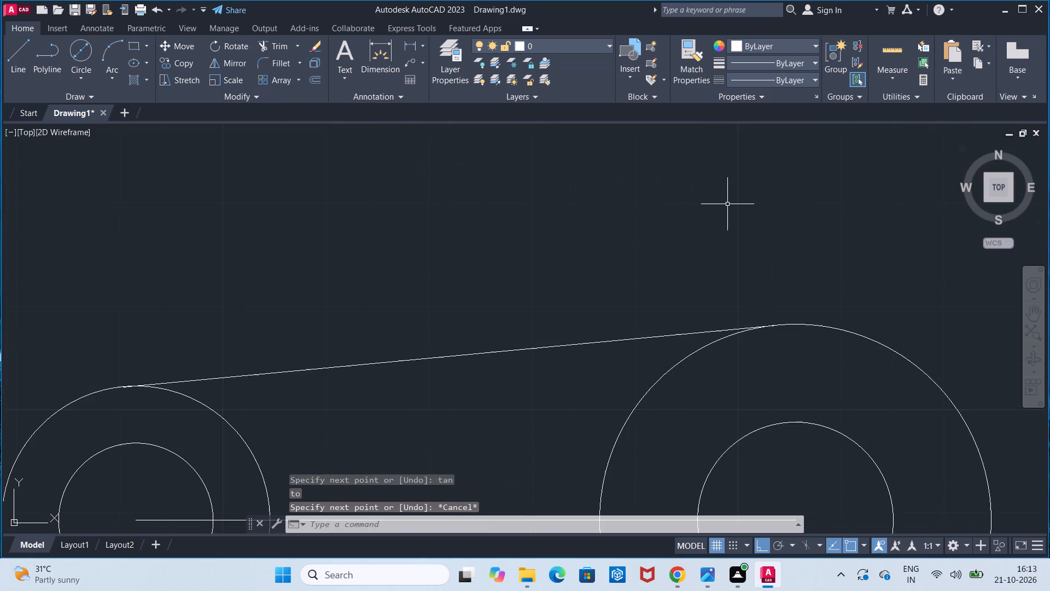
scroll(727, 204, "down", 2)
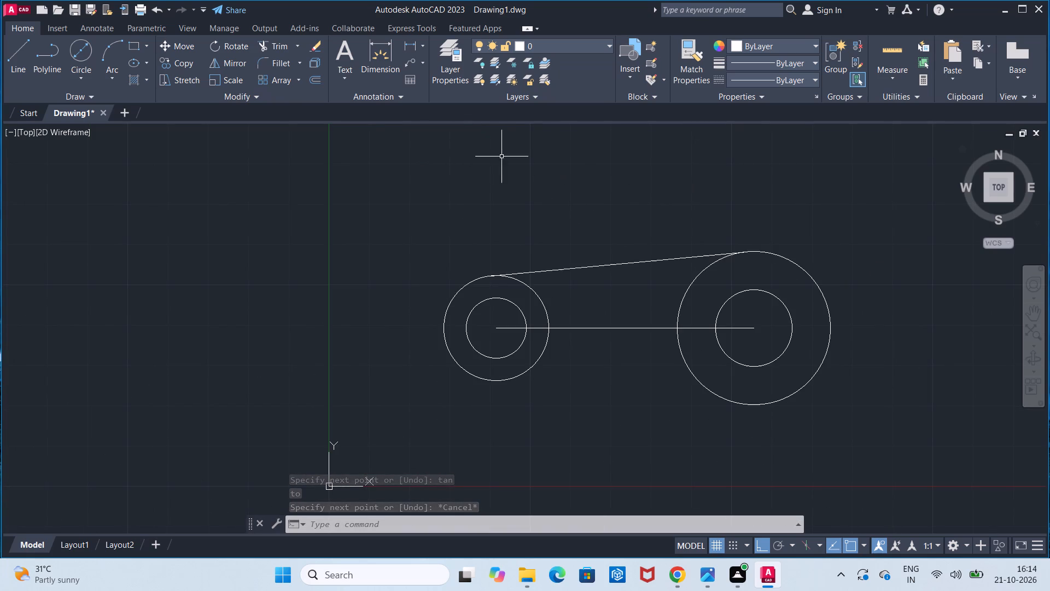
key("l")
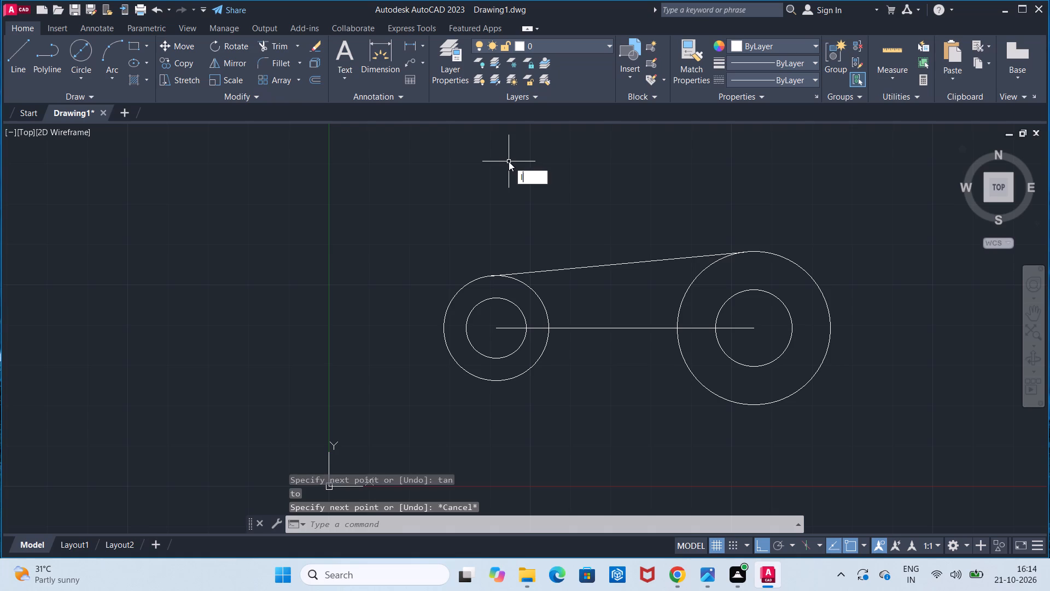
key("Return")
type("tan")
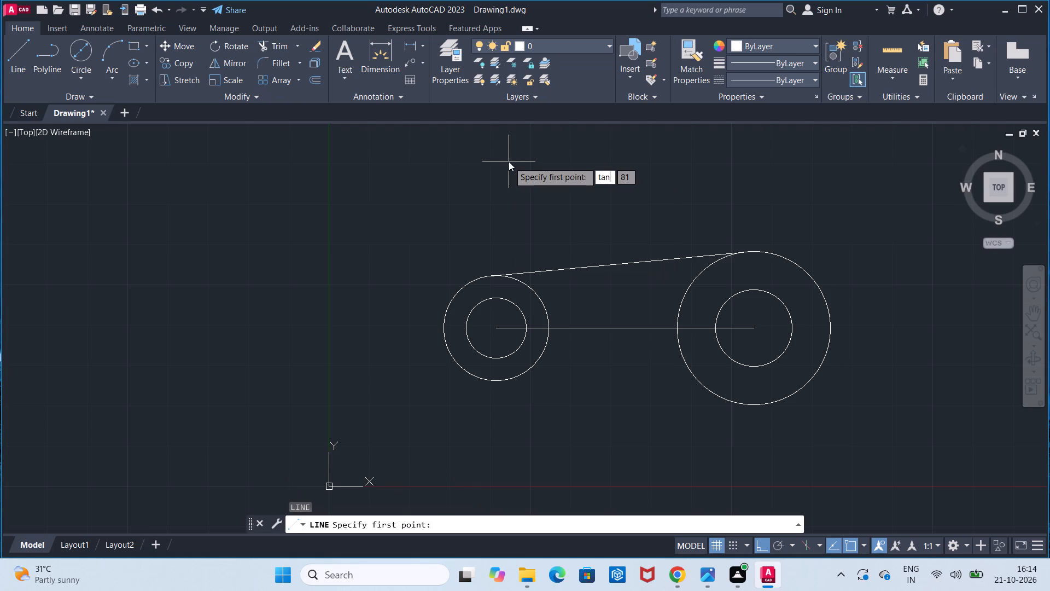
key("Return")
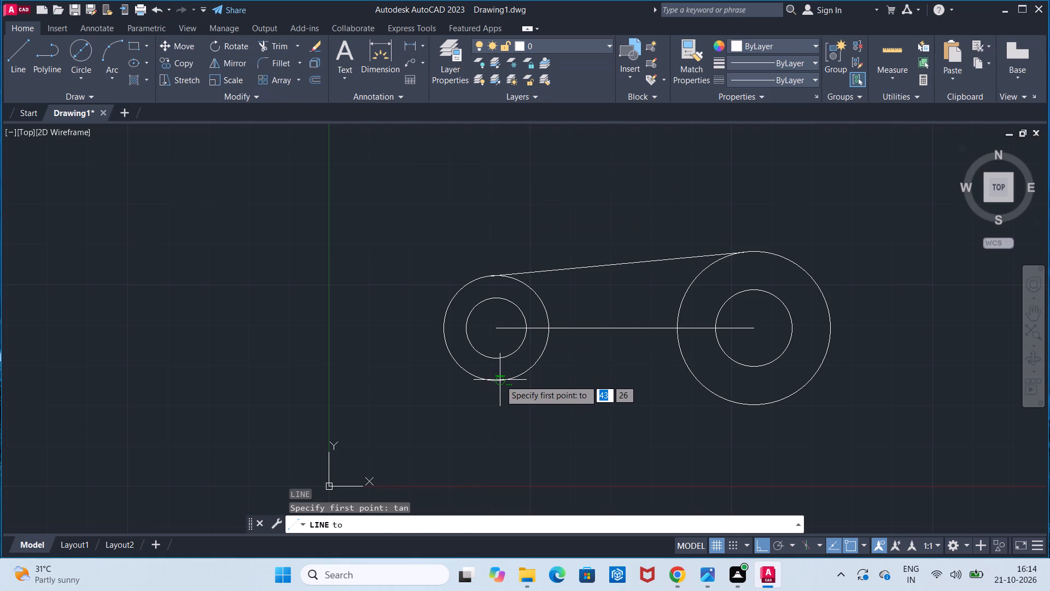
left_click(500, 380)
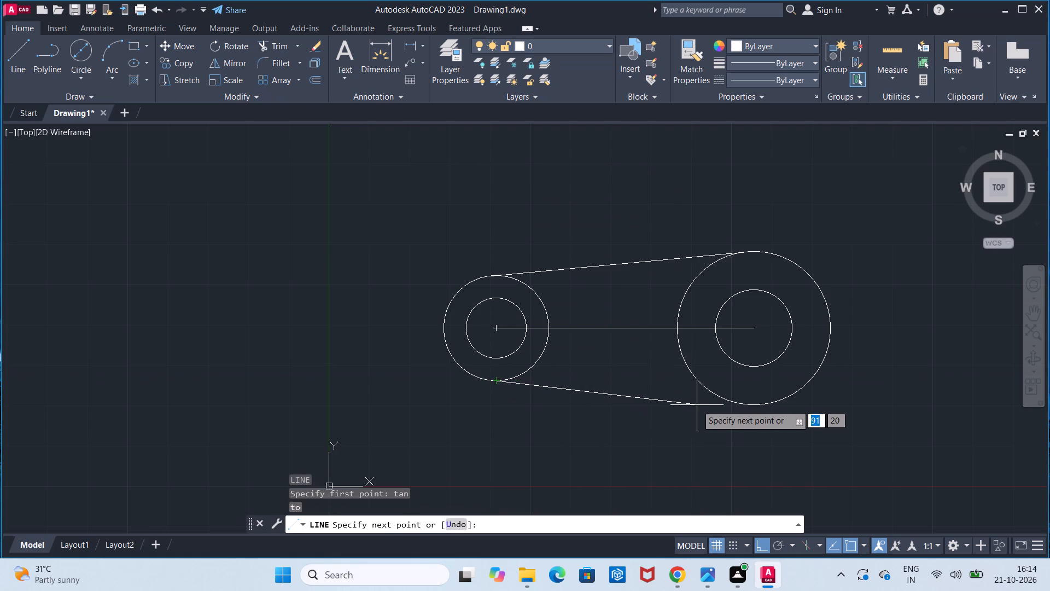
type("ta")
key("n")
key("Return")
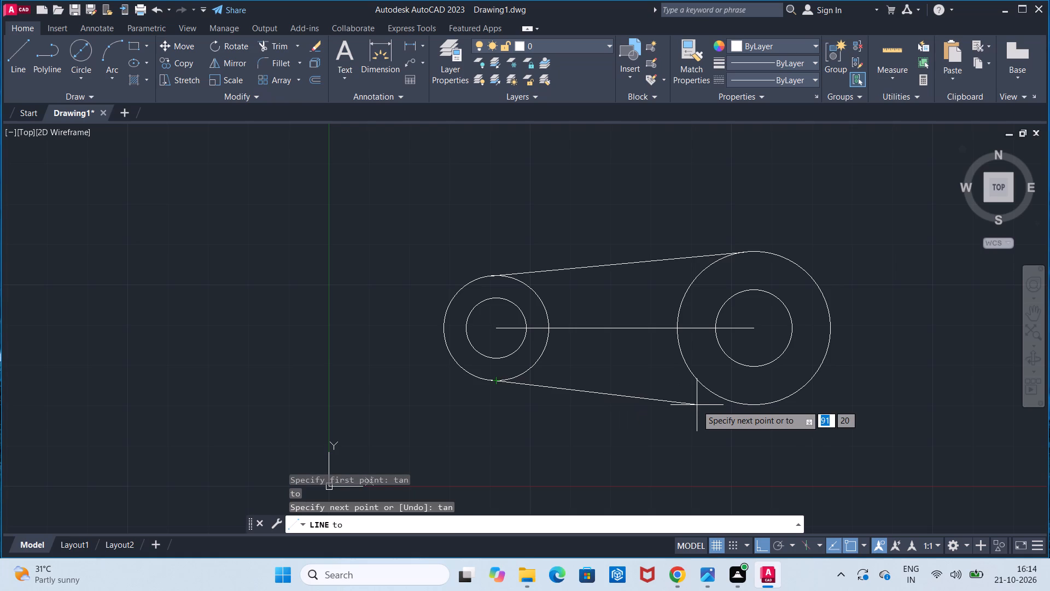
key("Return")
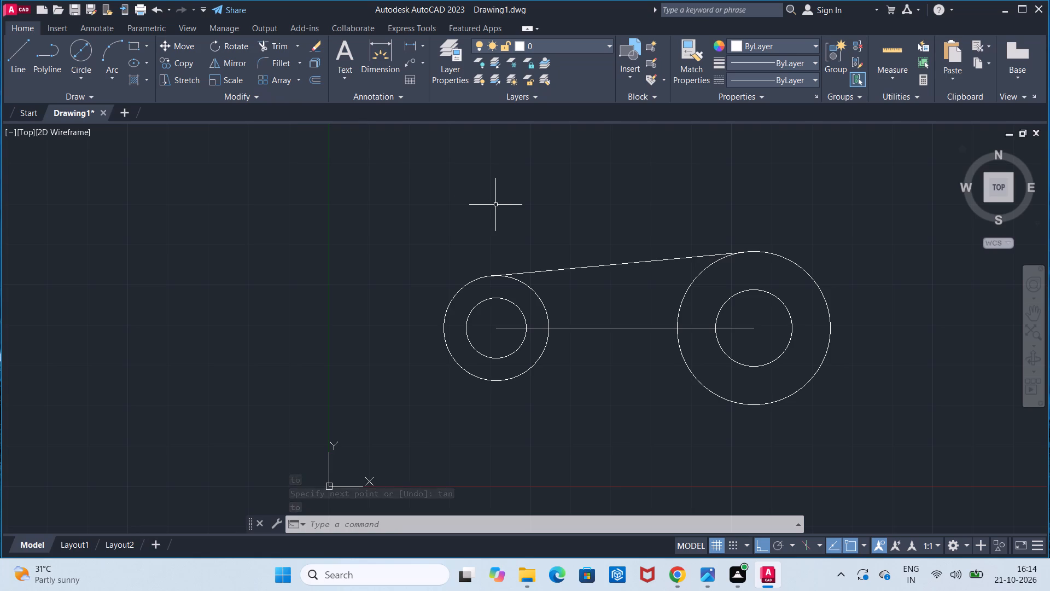
Draw a line tangent to the lower sides of the two outer circles using tangent snaps.
key("l")
key("Return")
type("tan")
key("Return")
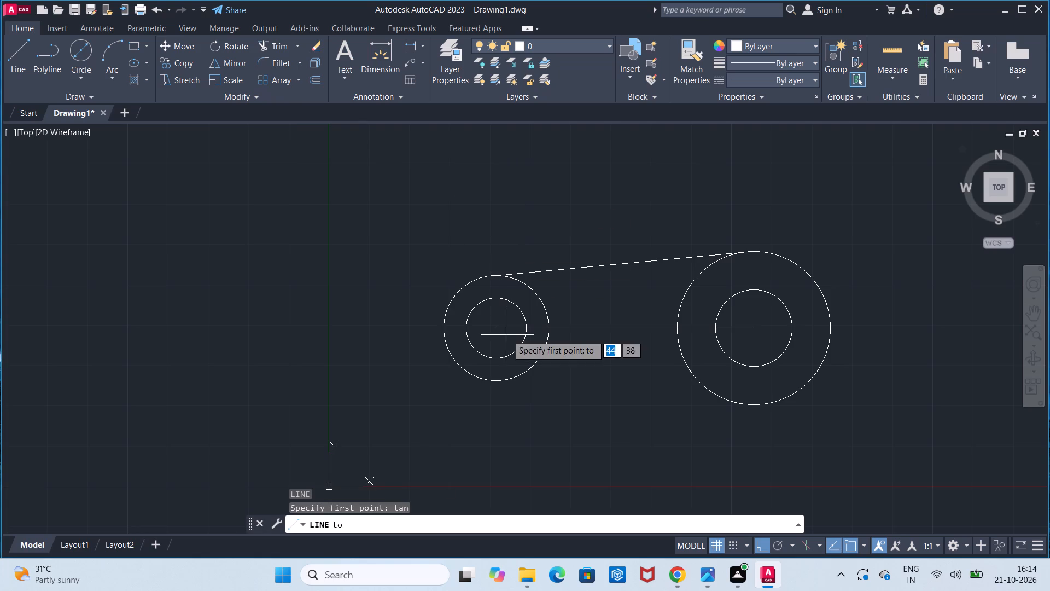
left_click(501, 383)
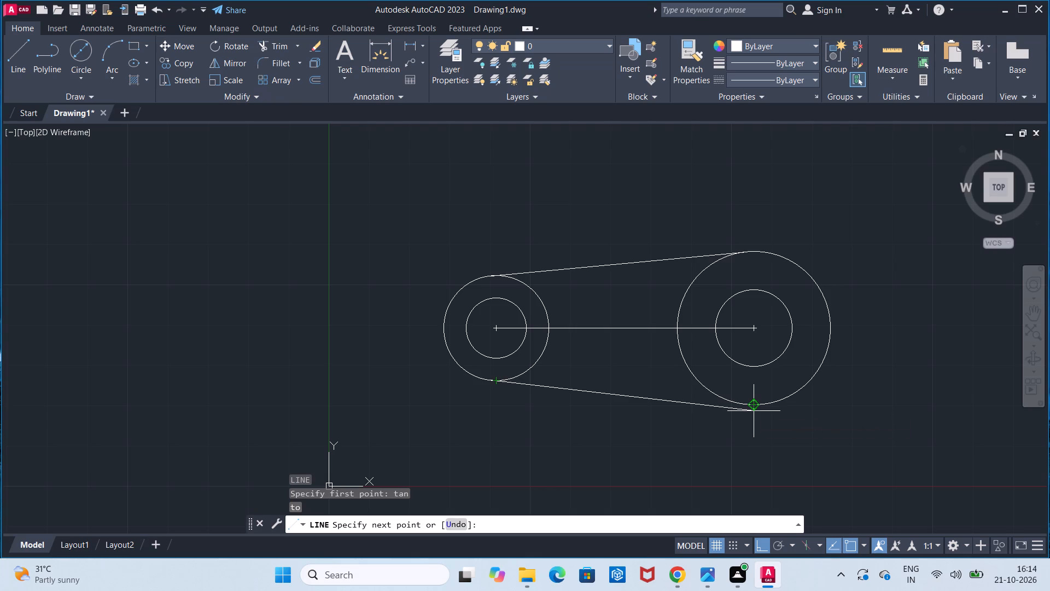
key("t")
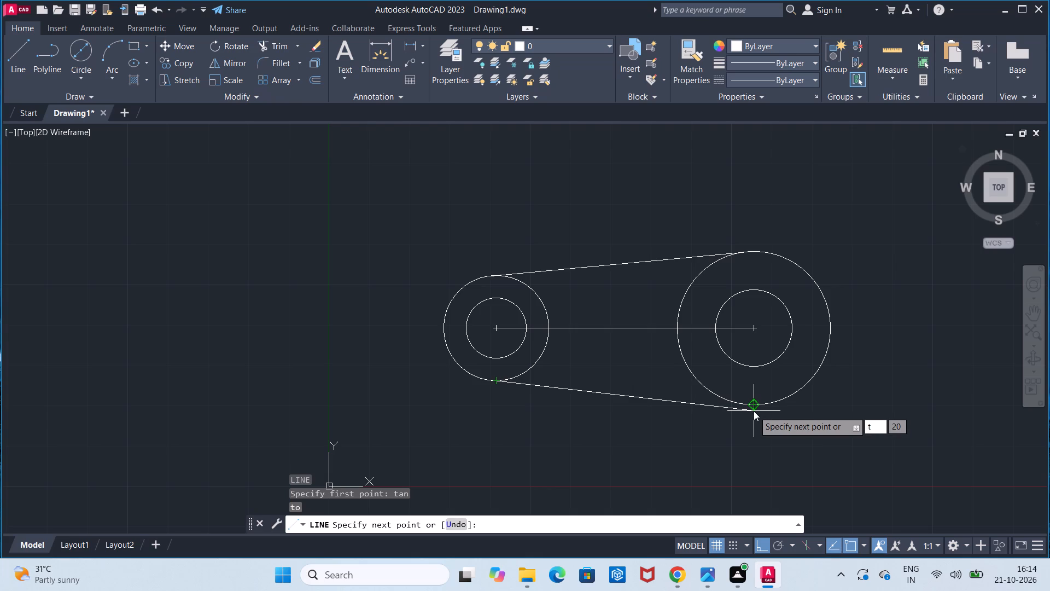
type("an")
key("Return")
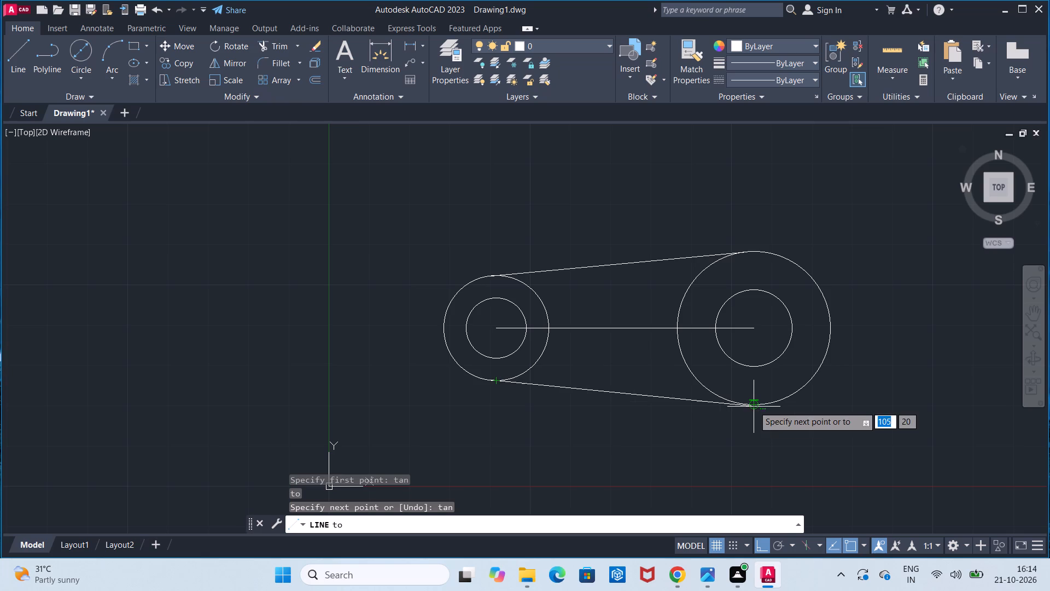
left_click(754, 405)
key("Escape")
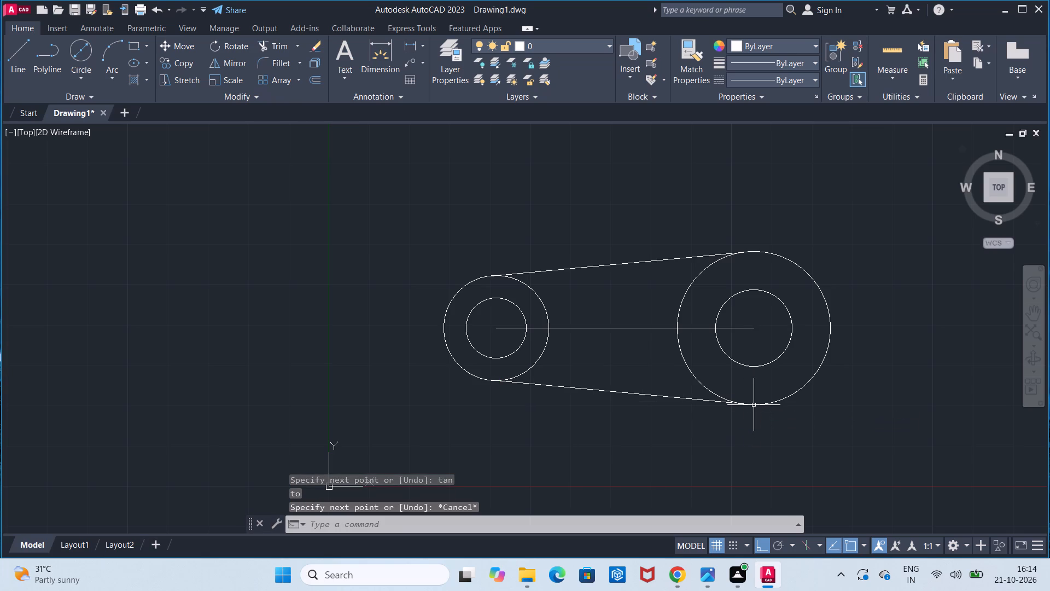
Set the linetype of the horizontal line joining the circle centres to CENTERX2.
scroll(754, 405, "up", 1)
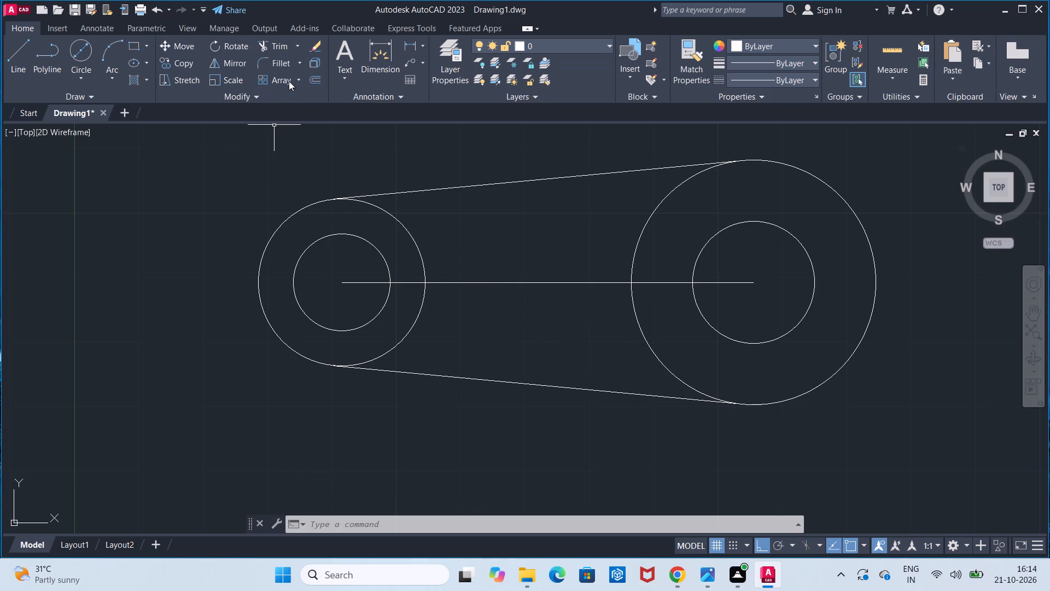
scroll(547, 311, "up", 2)
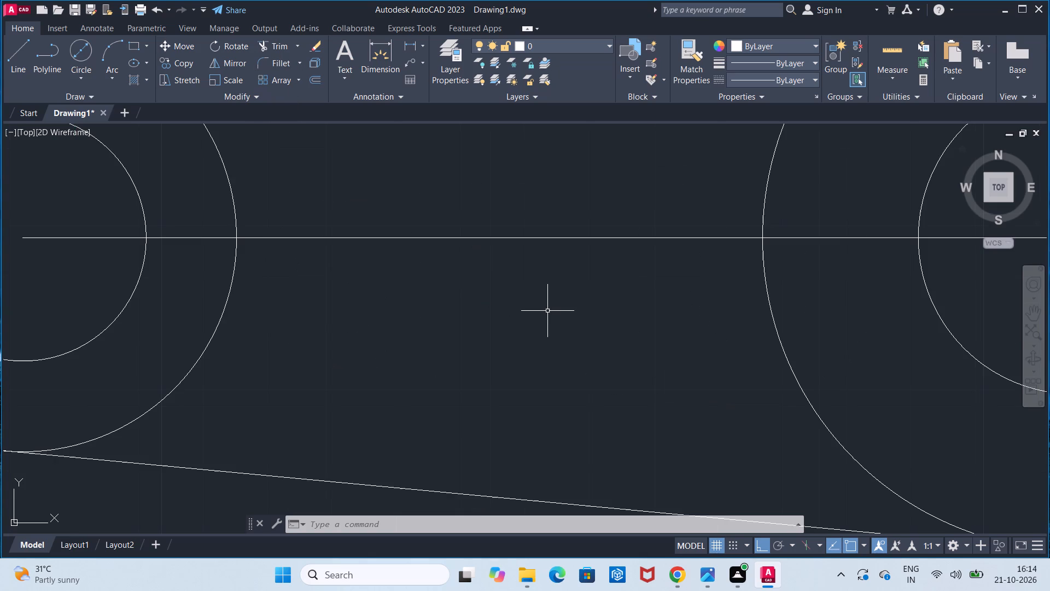
scroll(547, 311, "down", 2)
left_click(595, 281)
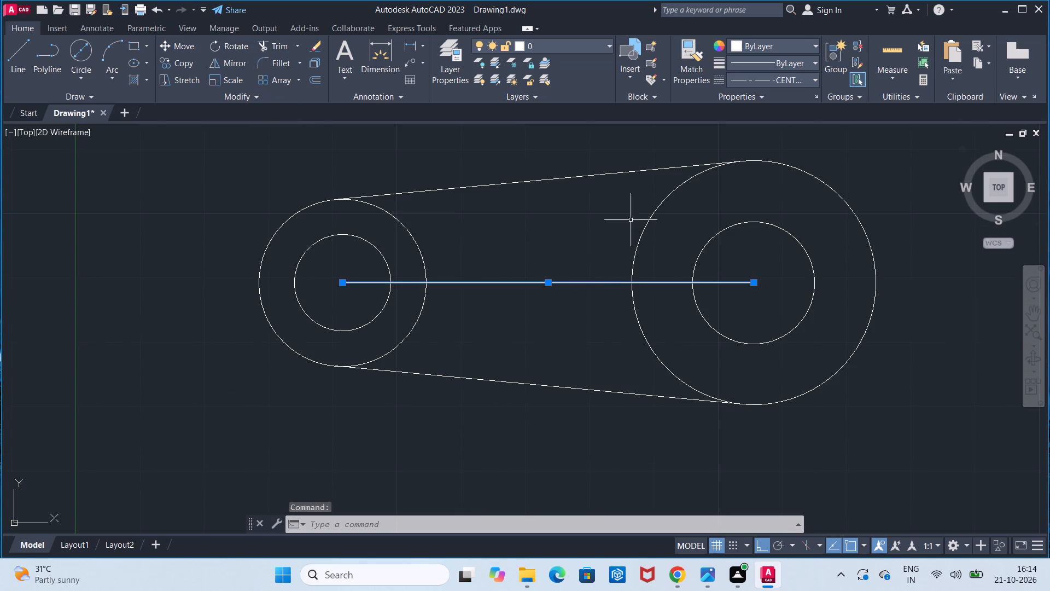
left_click(795, 82)
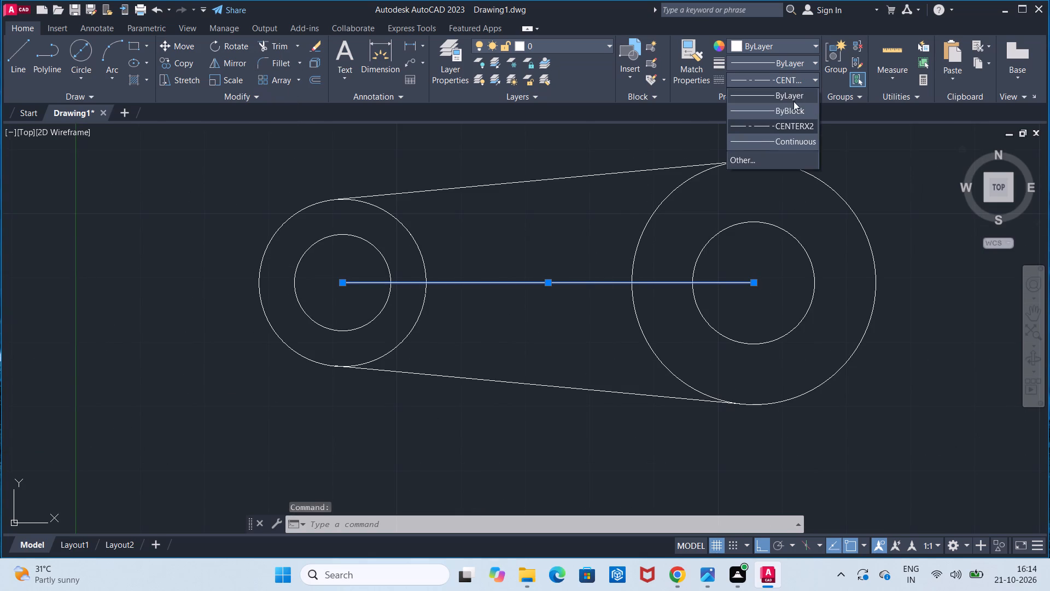
left_click(795, 124)
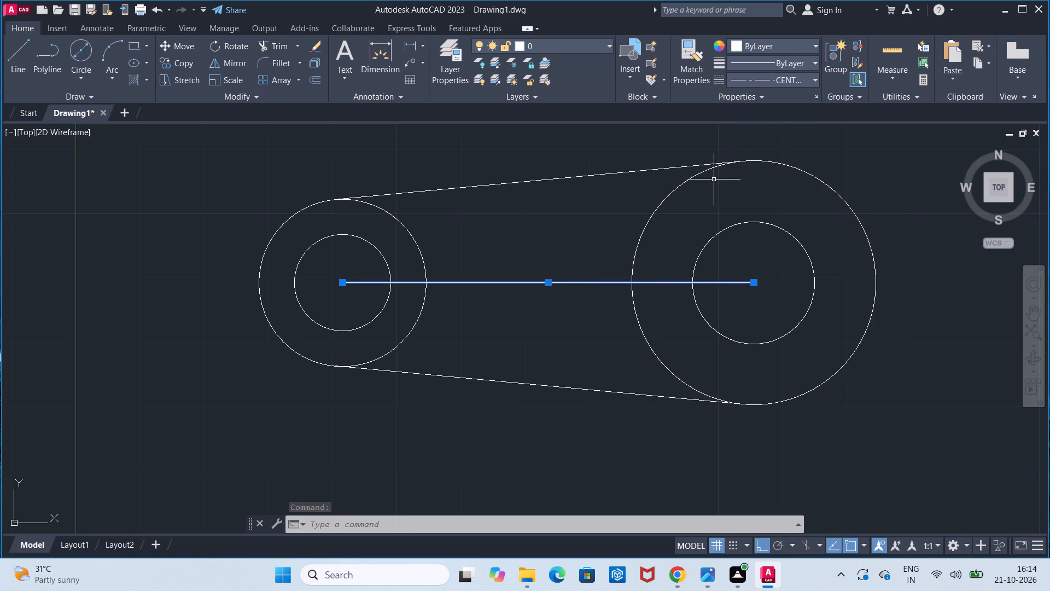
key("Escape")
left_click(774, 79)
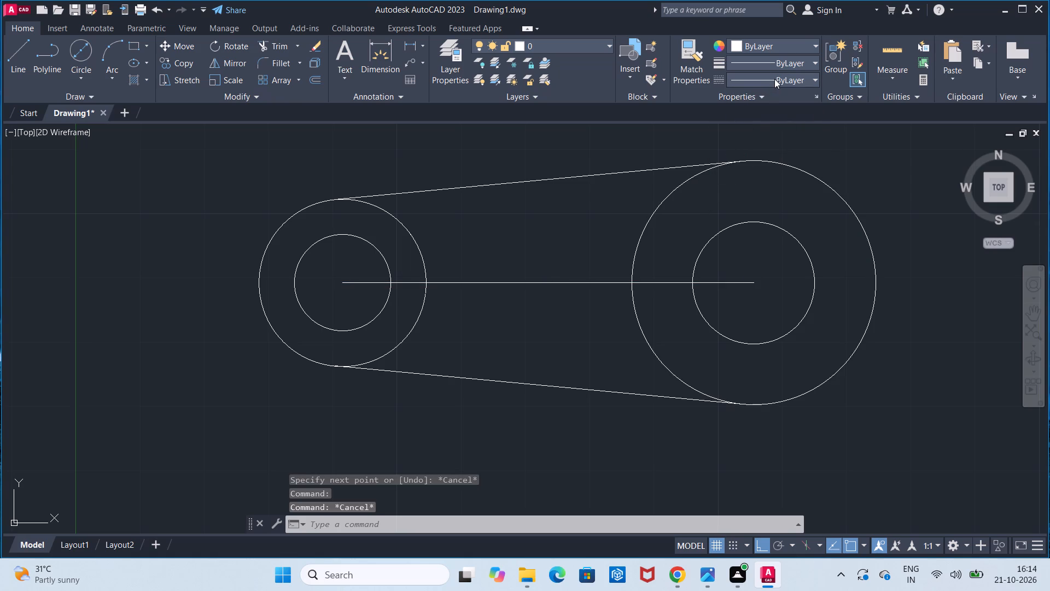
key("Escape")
Offset the horizontal centre line by 3 units to both sides, above and below it.
left_click(318, 83)
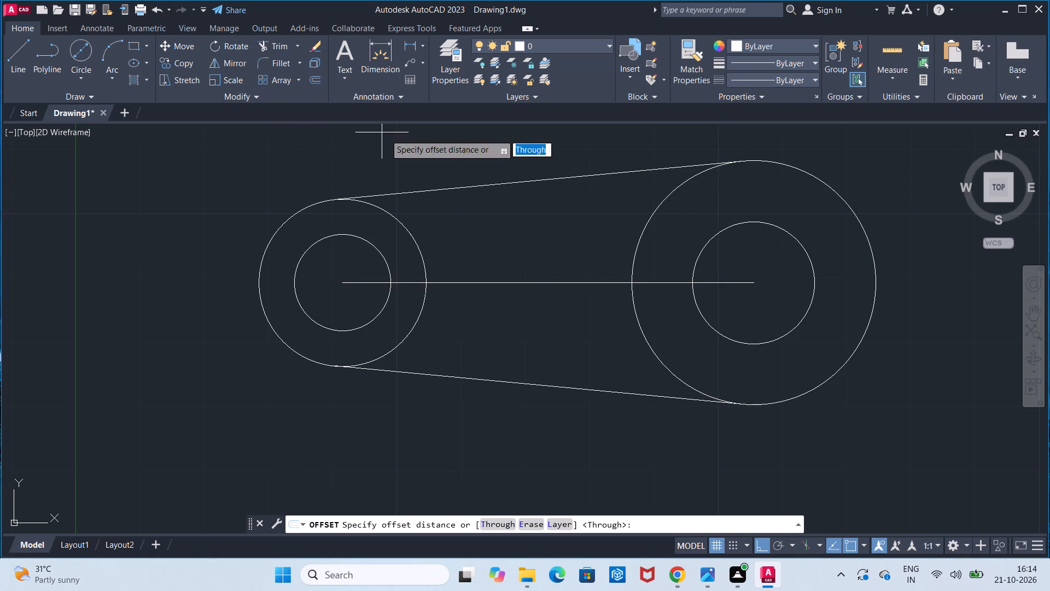
left_click(524, 280)
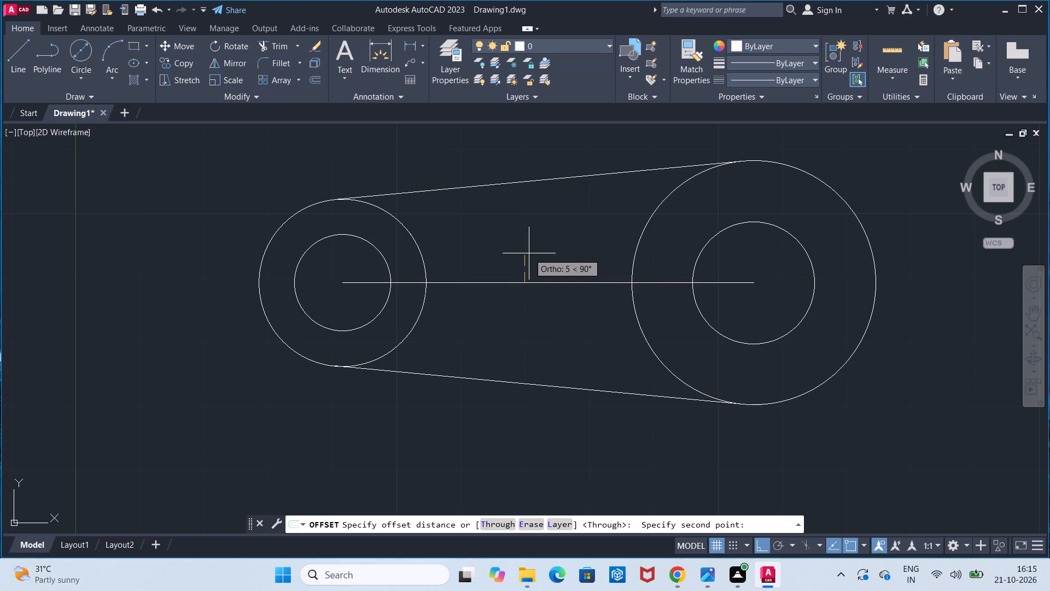
key("3")
key("Return")
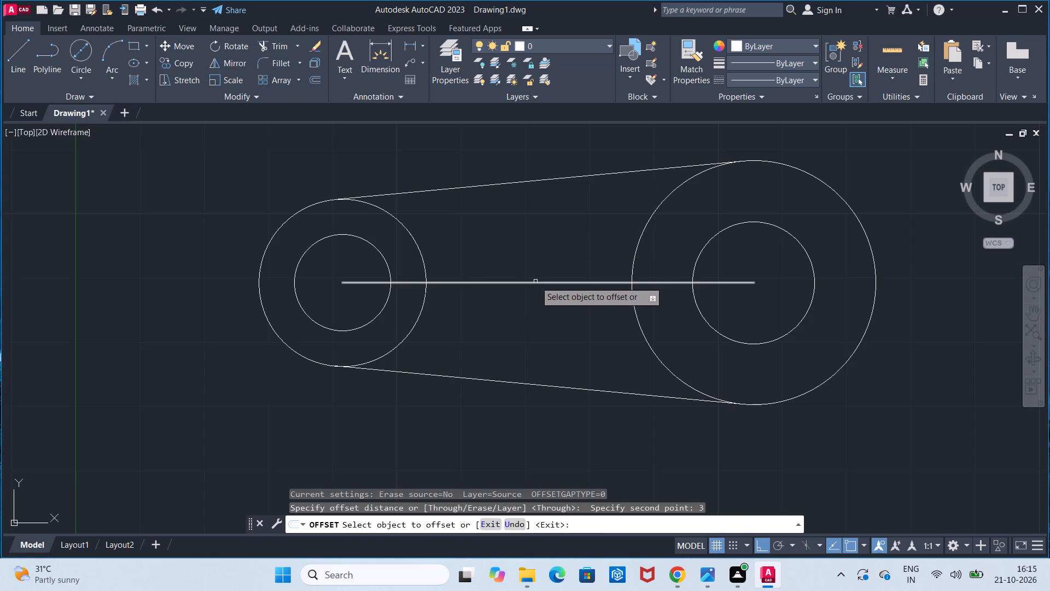
left_click(535, 281)
left_click(535, 266)
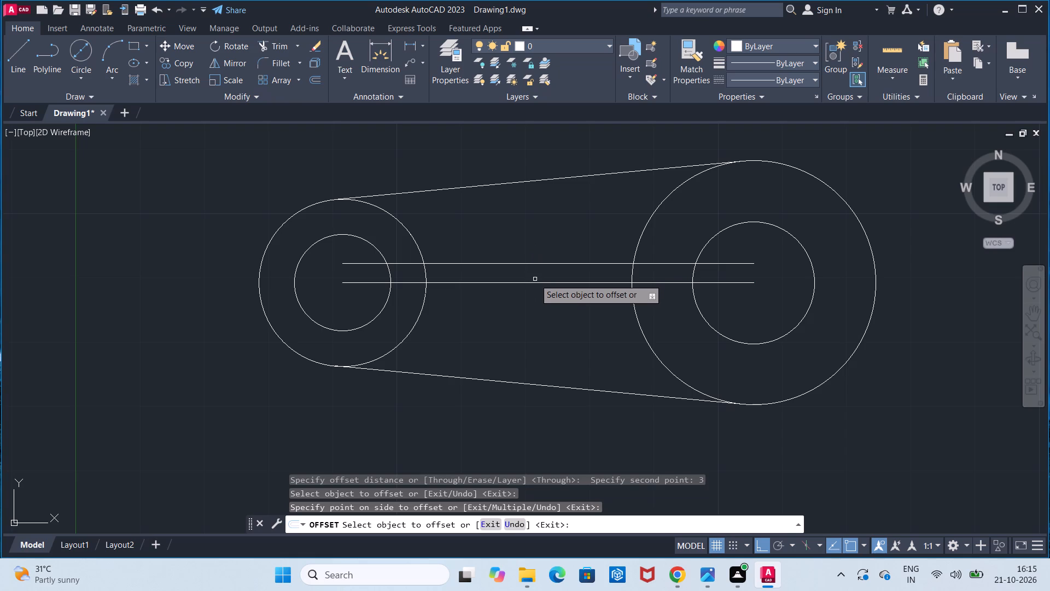
left_click(535, 281)
left_click(534, 308)
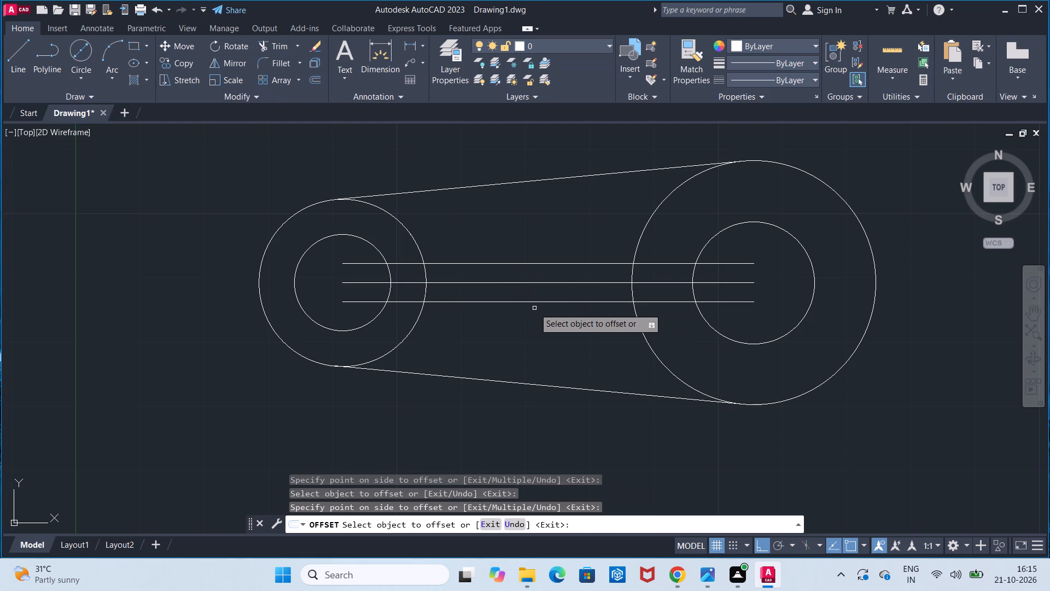
key("Escape")
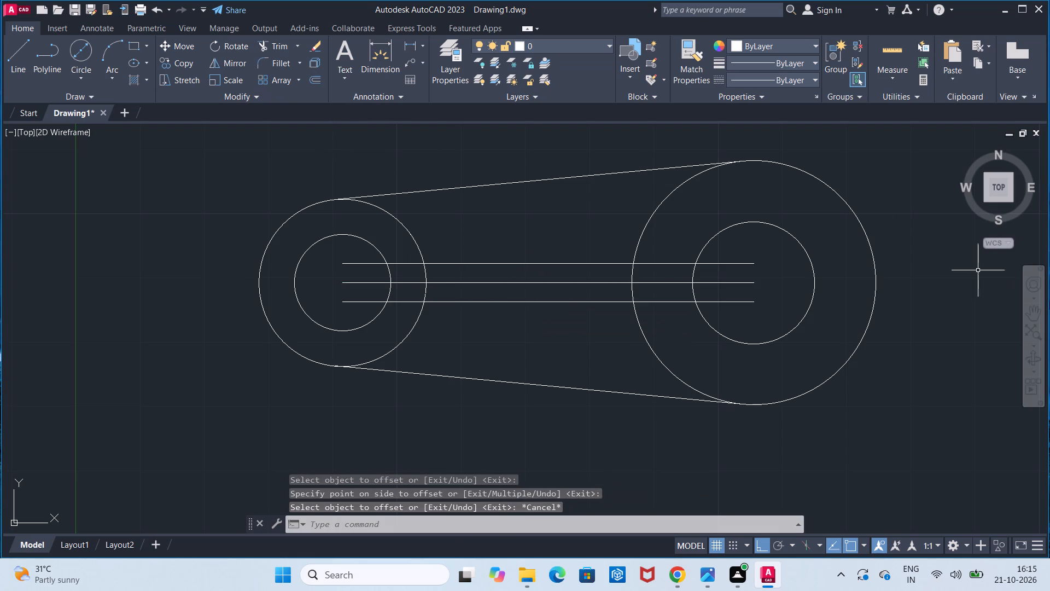
Trim both offset lines inside the circles at each end so they span only between the two outer circles.
left_click(269, 52)
left_click_drag(346, 241, 349, 254)
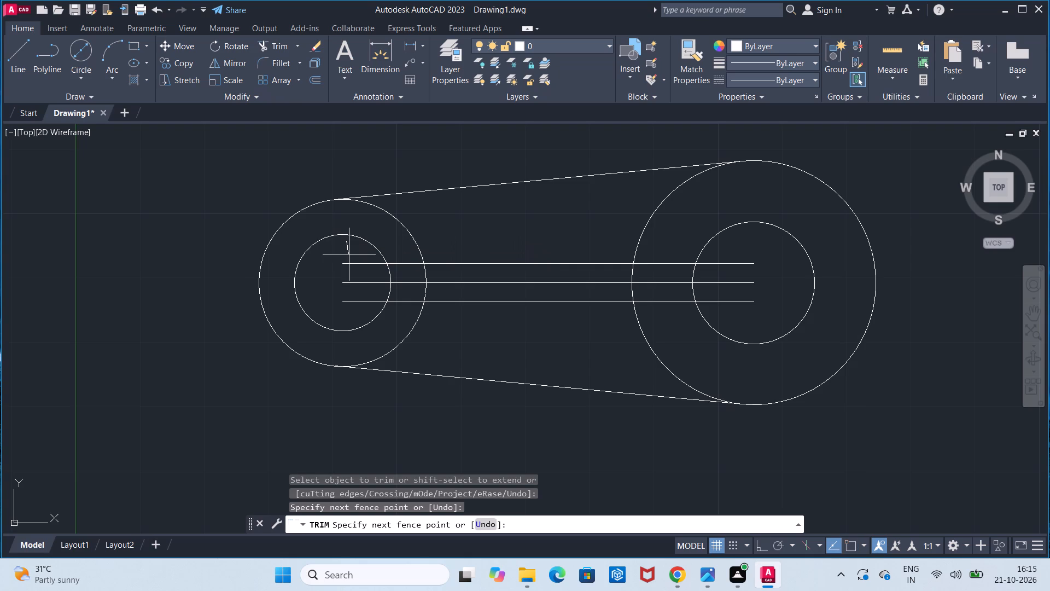
left_click_drag(349, 254, 355, 267)
left_click(395, 264)
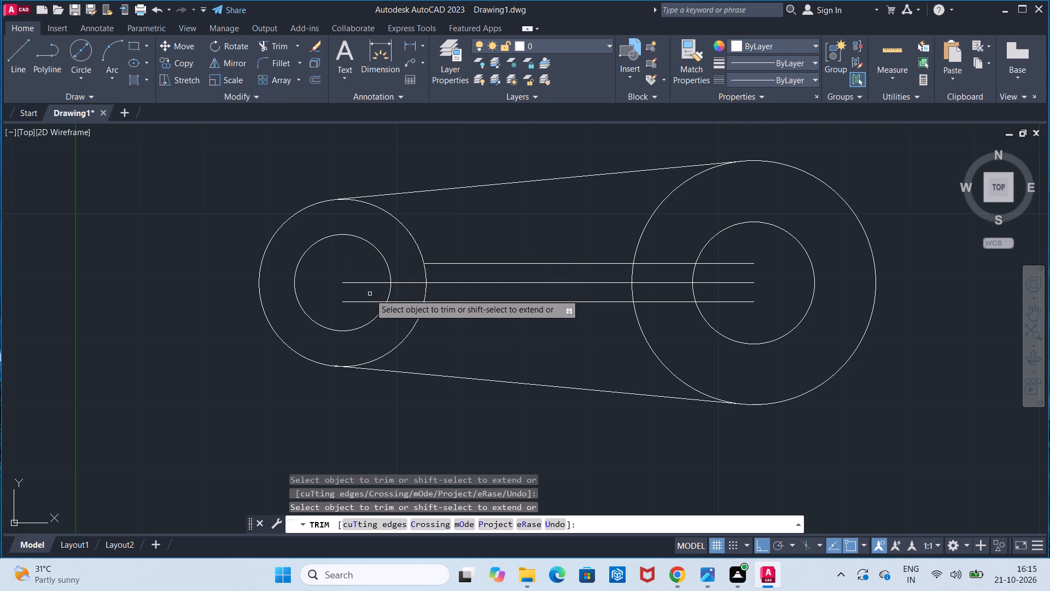
left_click(365, 303)
left_click(387, 304)
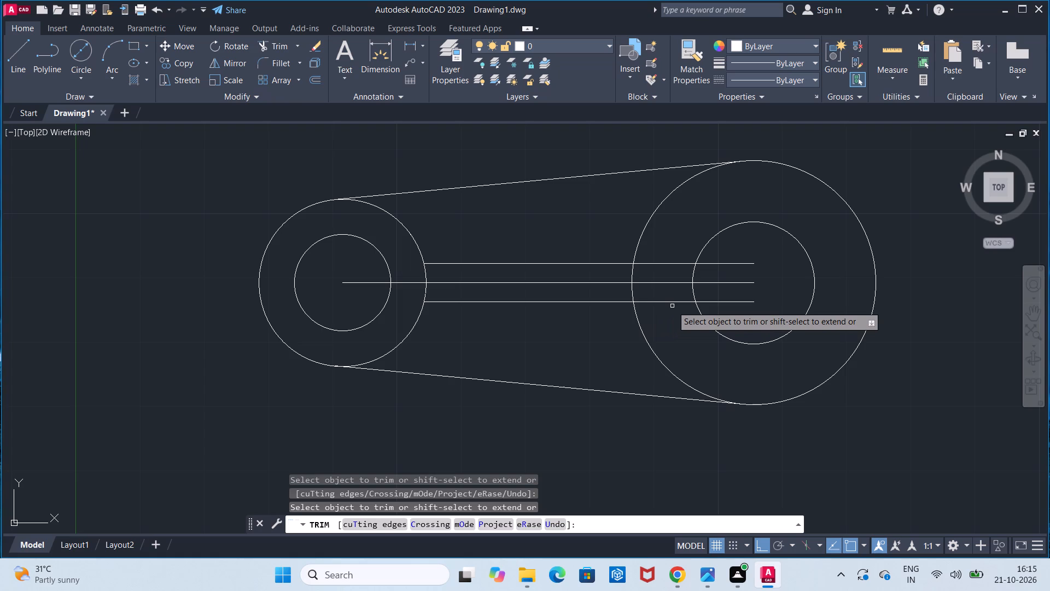
left_click(708, 303)
left_click(645, 303)
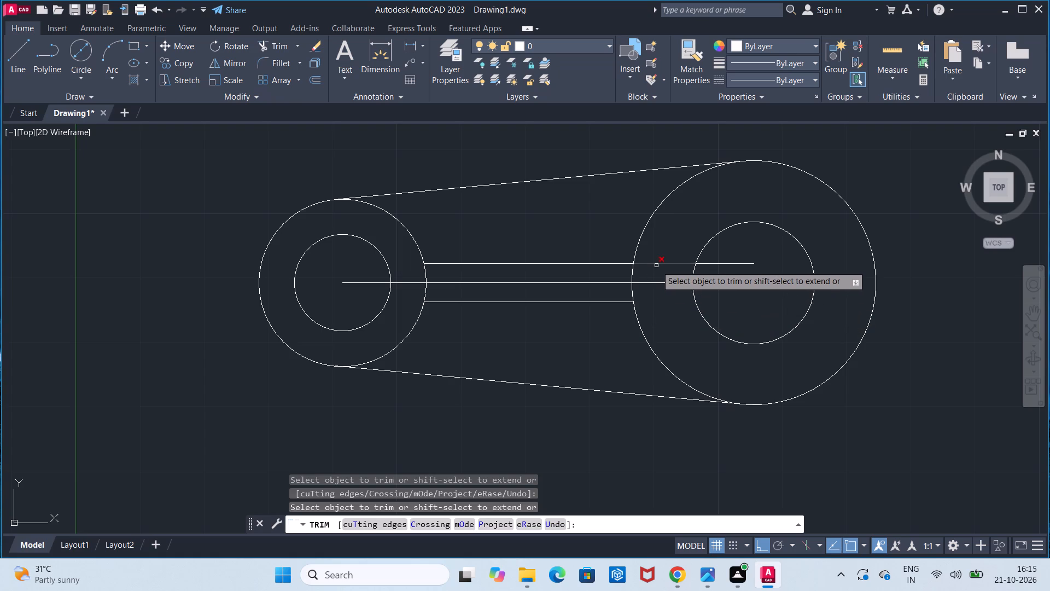
left_click(656, 265)
left_click(727, 260)
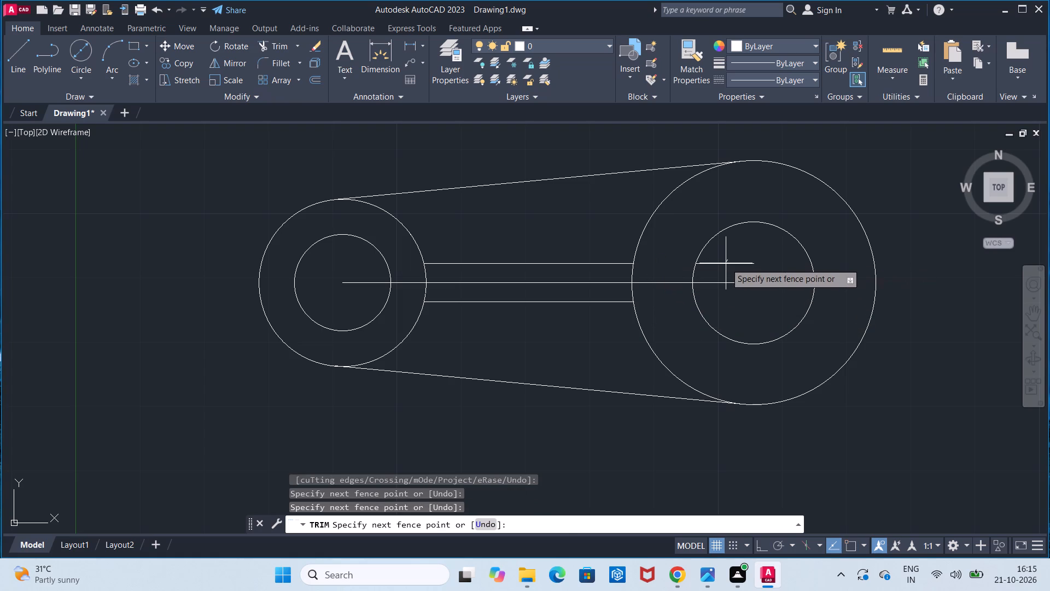
left_click(726, 263)
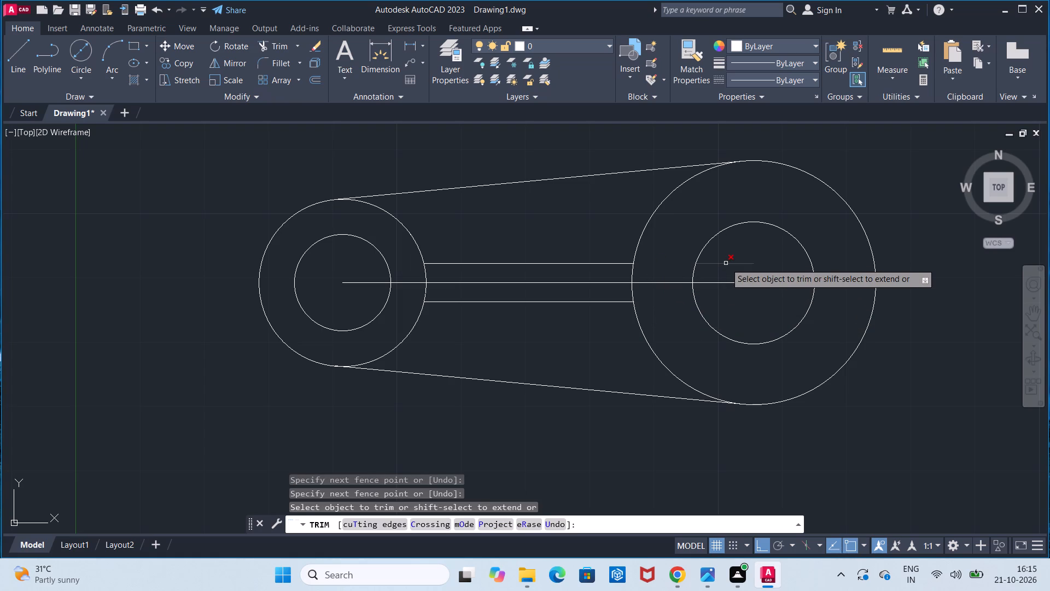
key("Return")
Erase the leftover piece of the upper offset line inside the 19-diameter circle.
left_click(723, 263)
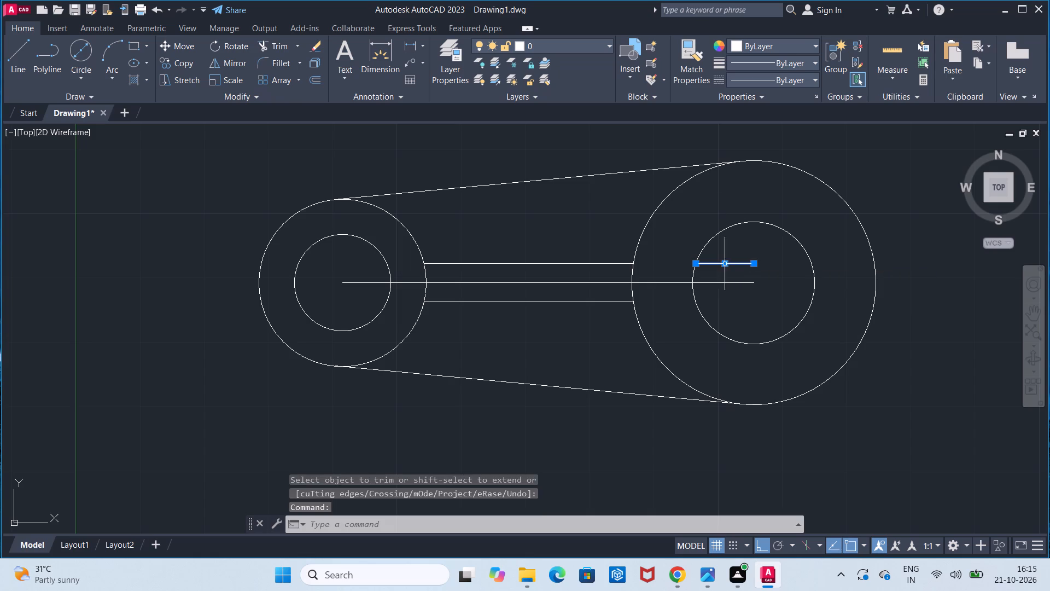
left_click(310, 49)
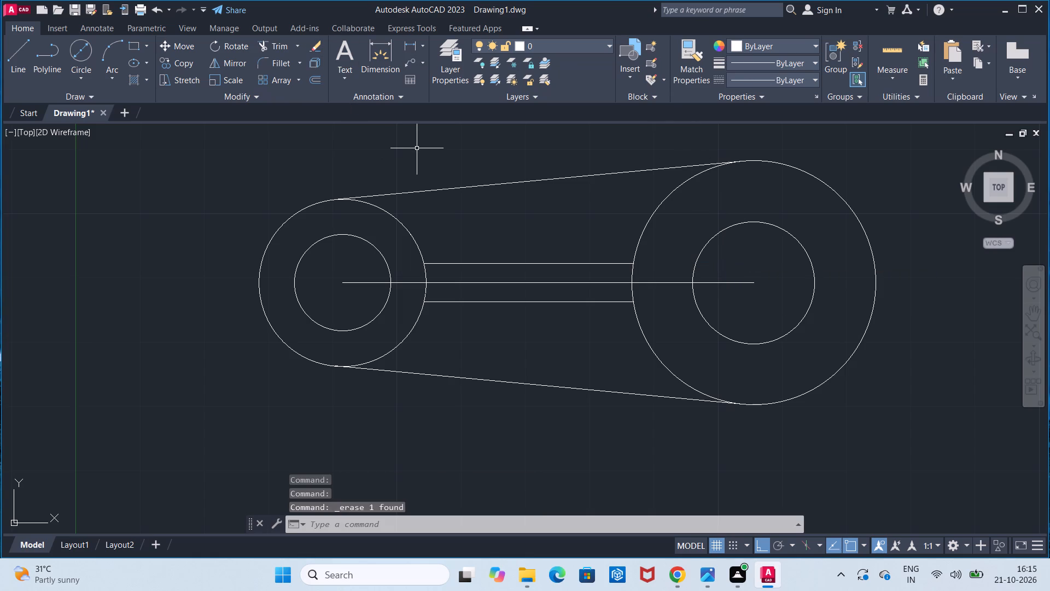
key("Escape")
Draw a closed rectangle 26 wide and 23 high with lines above the smaller outer circle, aligned with the circle's left extent.
scroll(417, 148, "down", 1)
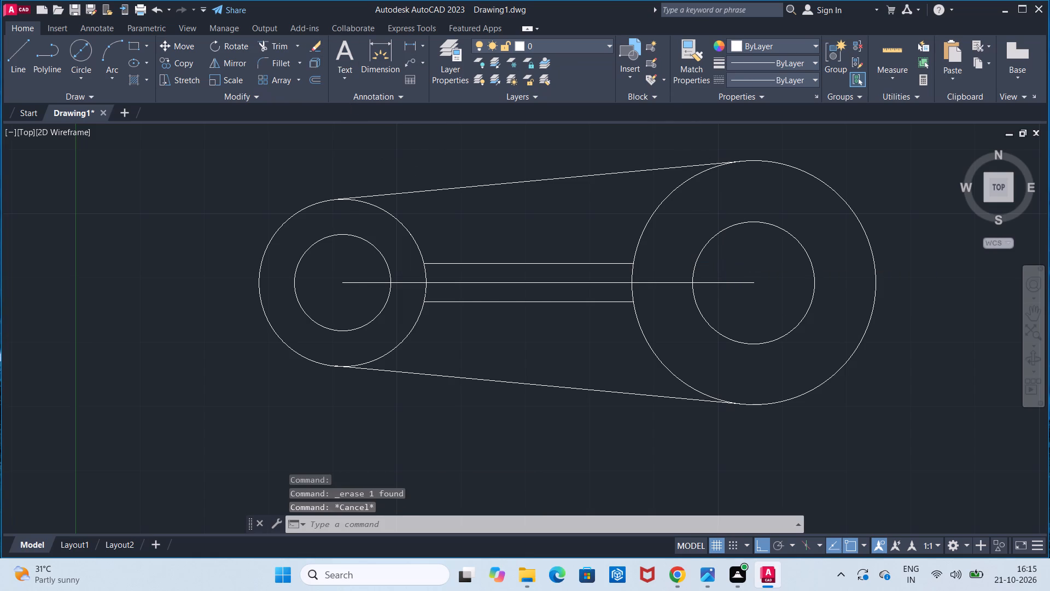
middle_click_drag(417, 148, 444, 279)
scroll(420, 164, "down", 1)
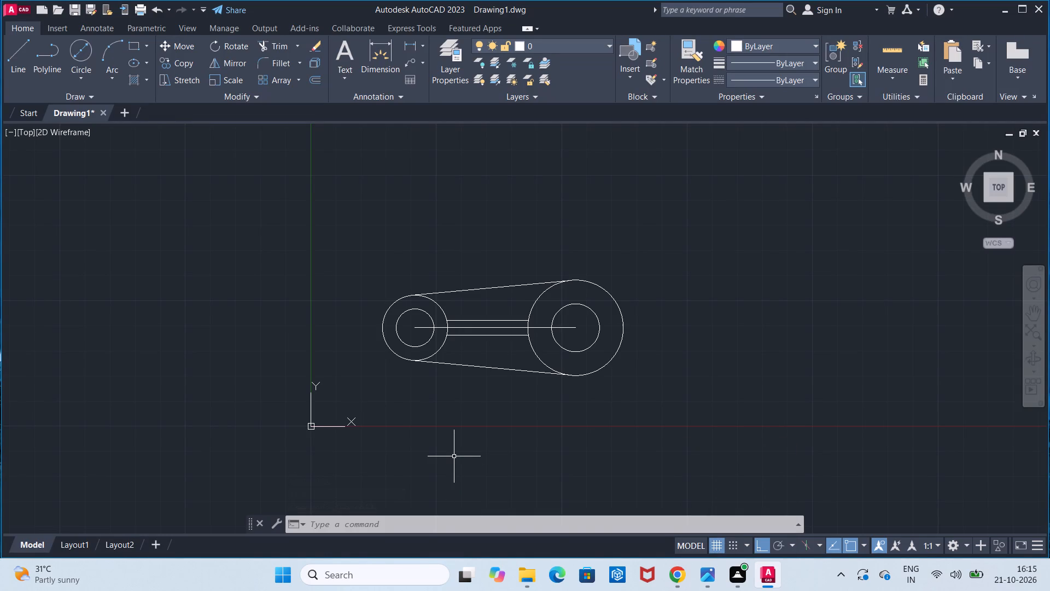
left_click(20, 69)
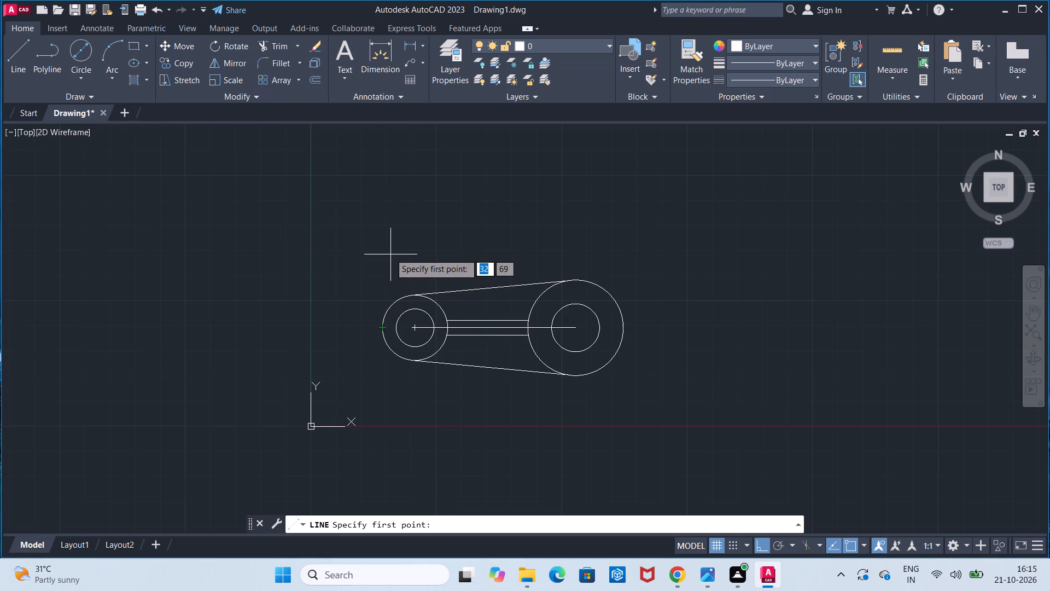
left_click(384, 240)
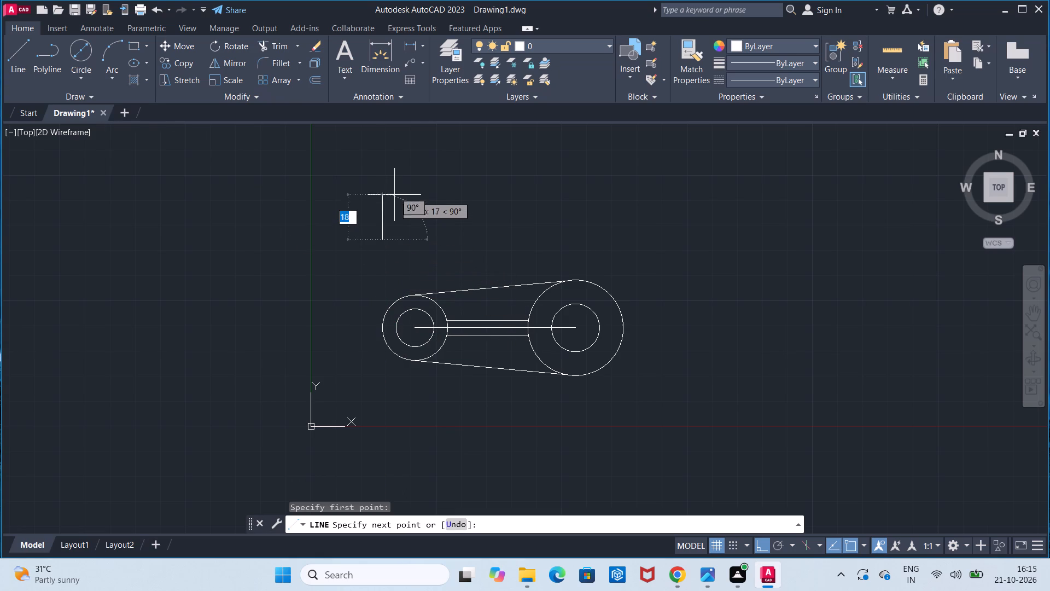
type("23")
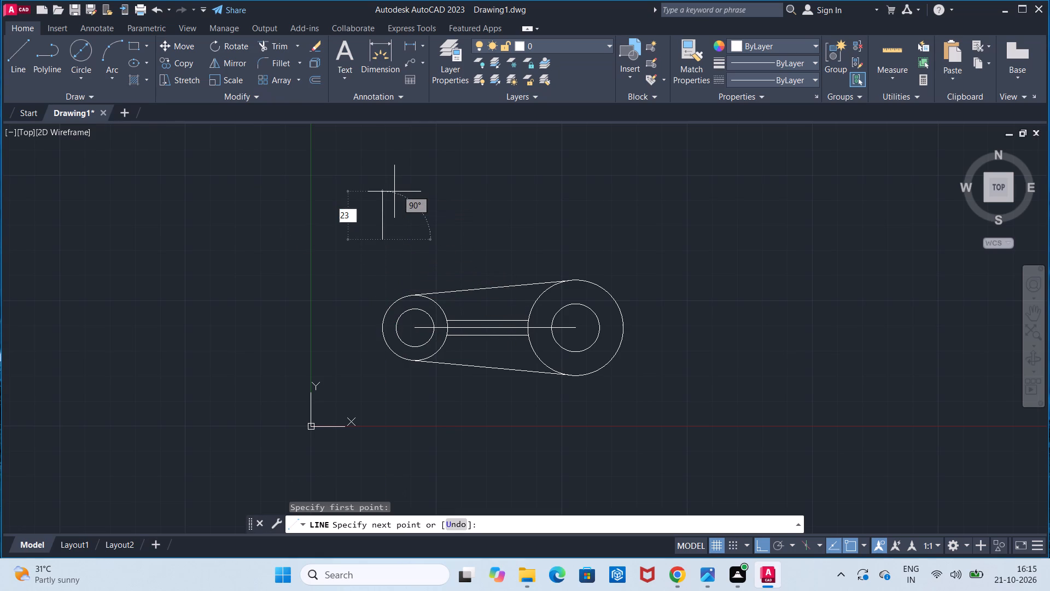
key("Return")
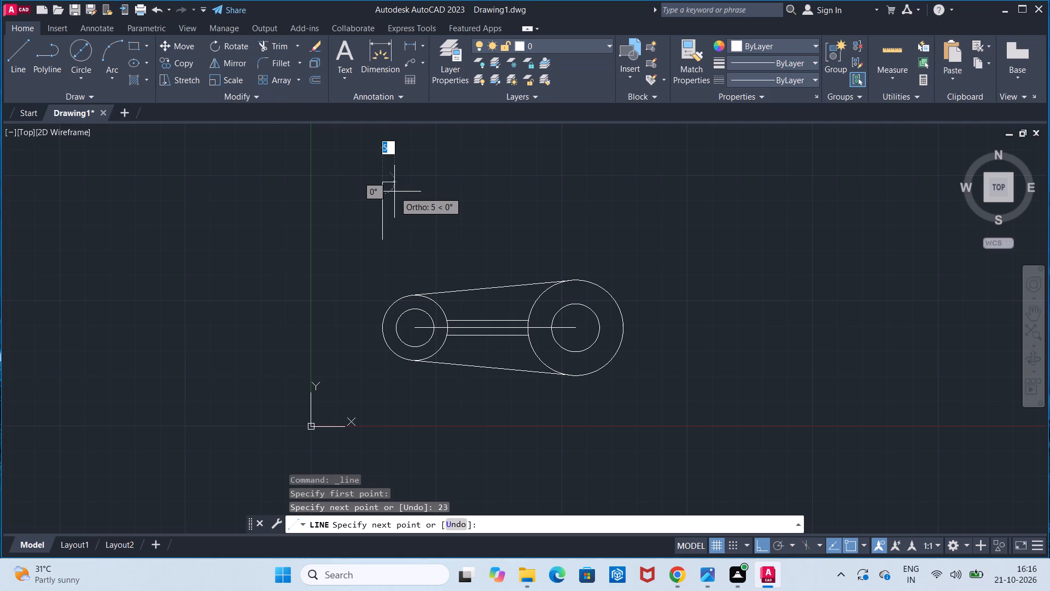
type("26")
key("Return")
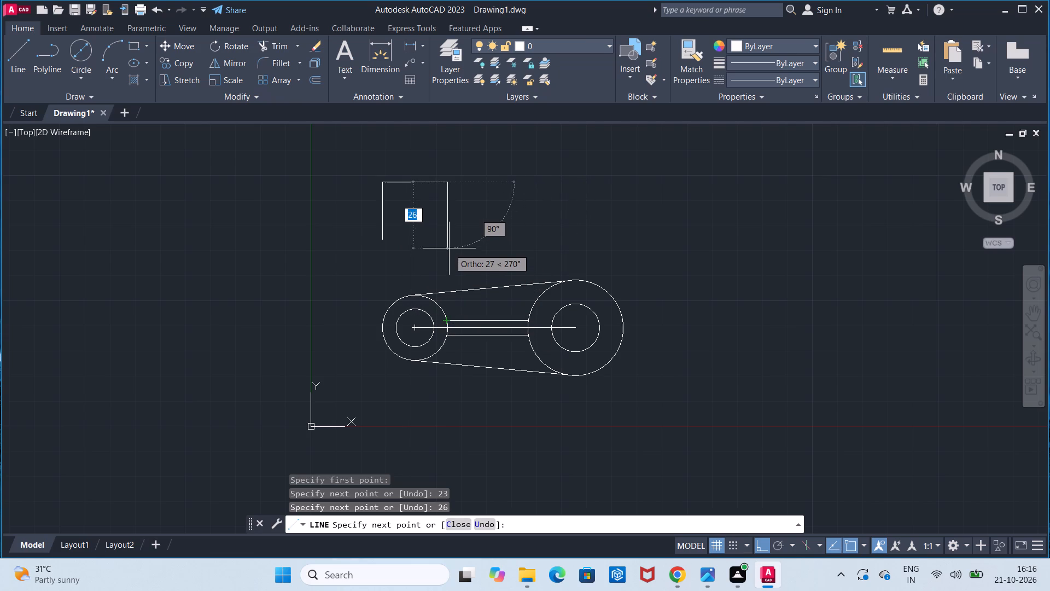
type("23")
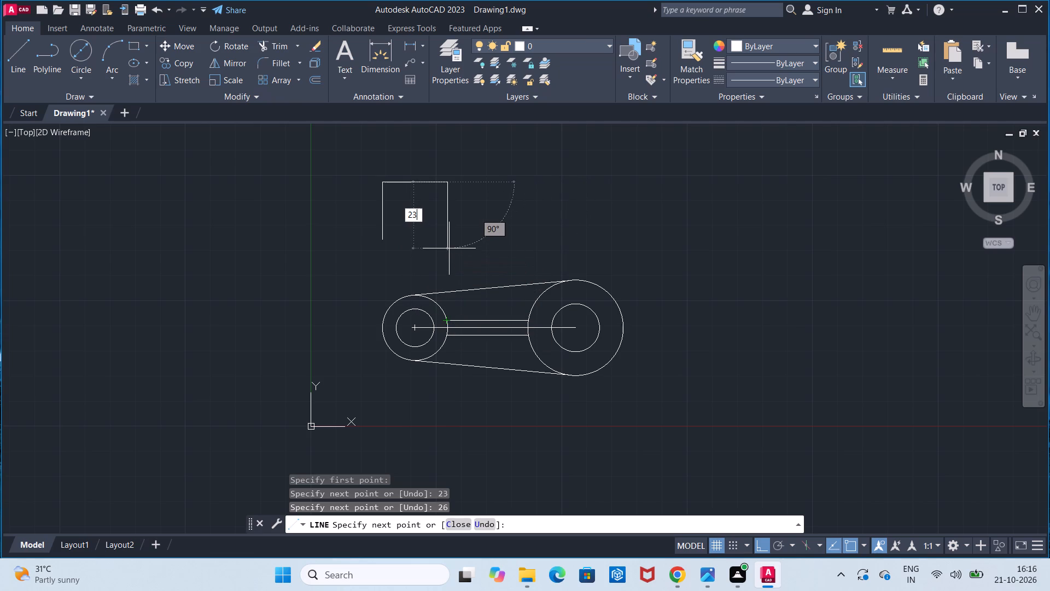
key("Return")
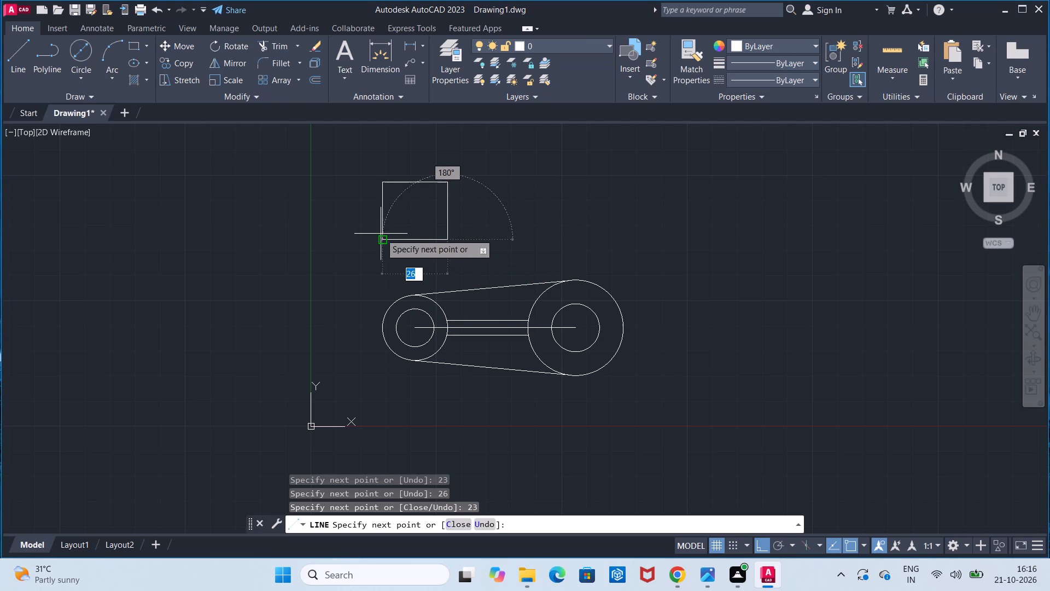
left_click(377, 234)
key("Escape")
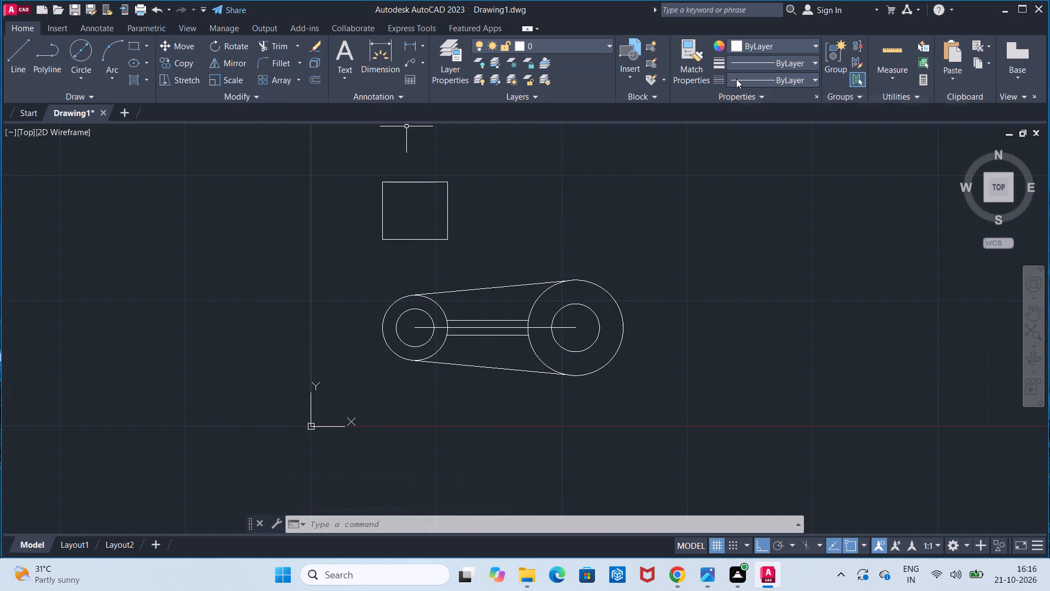
Measure the link's overall horizontal length between the far sides of the two outer circles with a linear dimension.
left_click(407, 48)
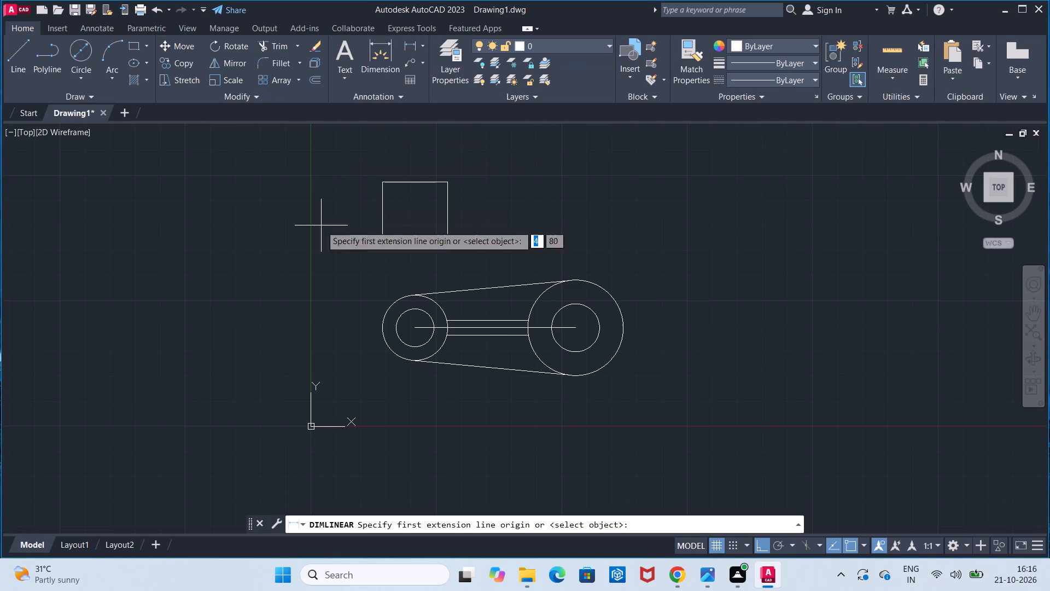
left_click(382, 325)
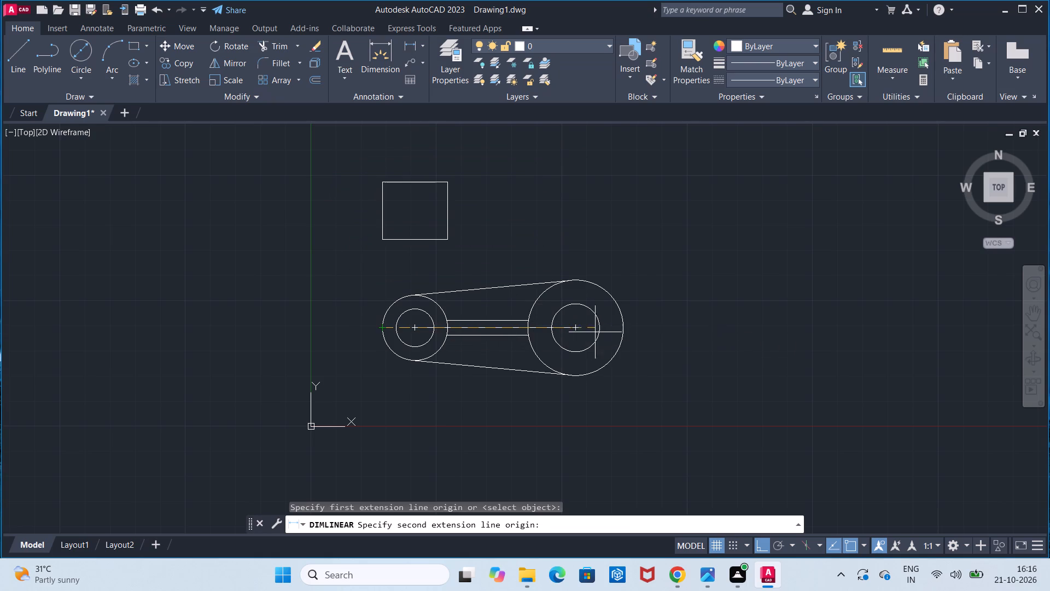
left_click(616, 326)
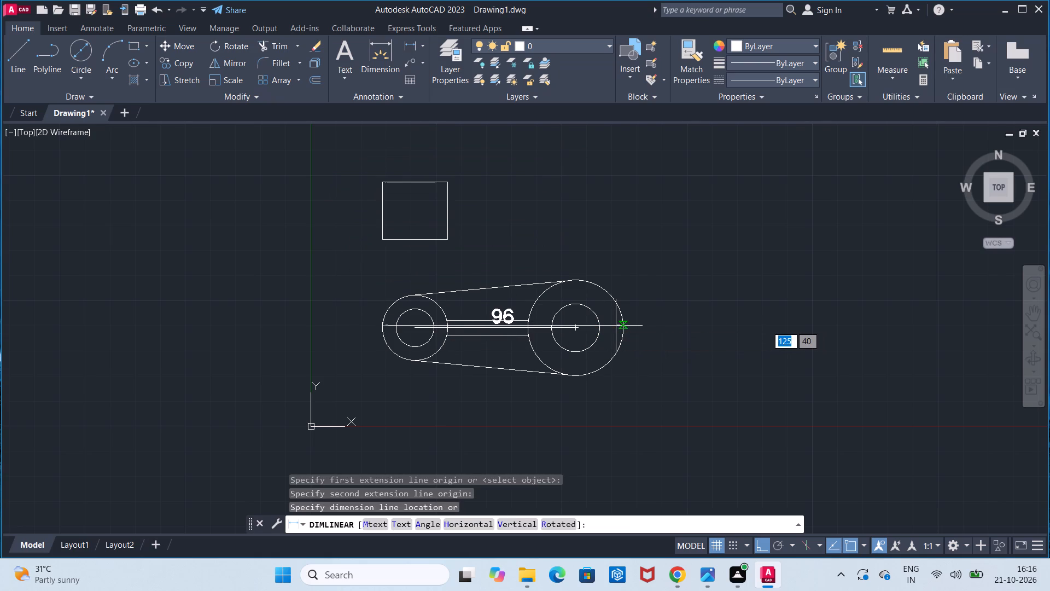
key("Escape")
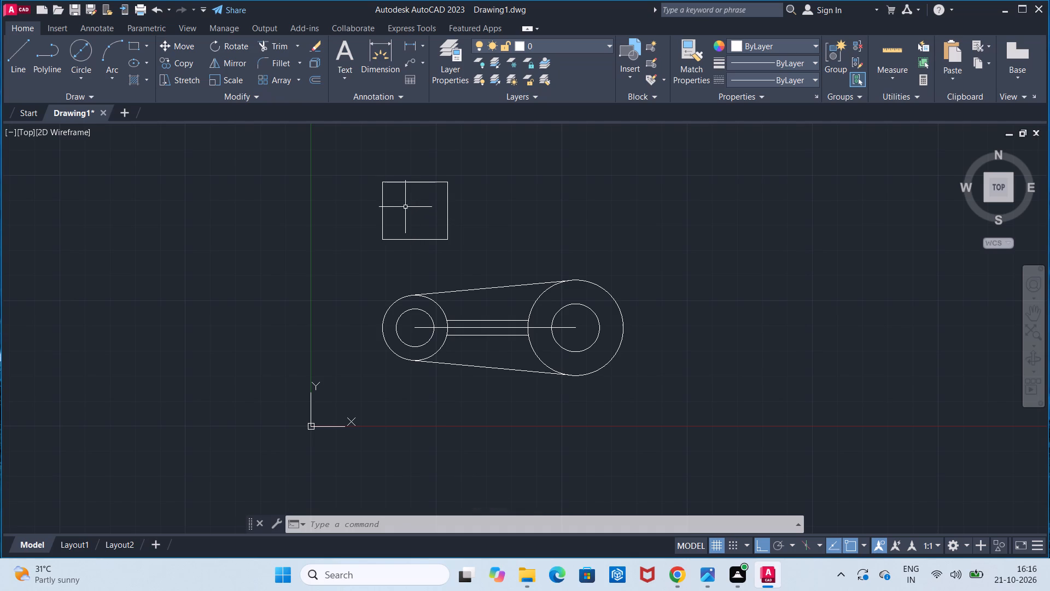
Remove the rectangle's bottom edge with Trim.
left_click(265, 45)
left_click(412, 240)
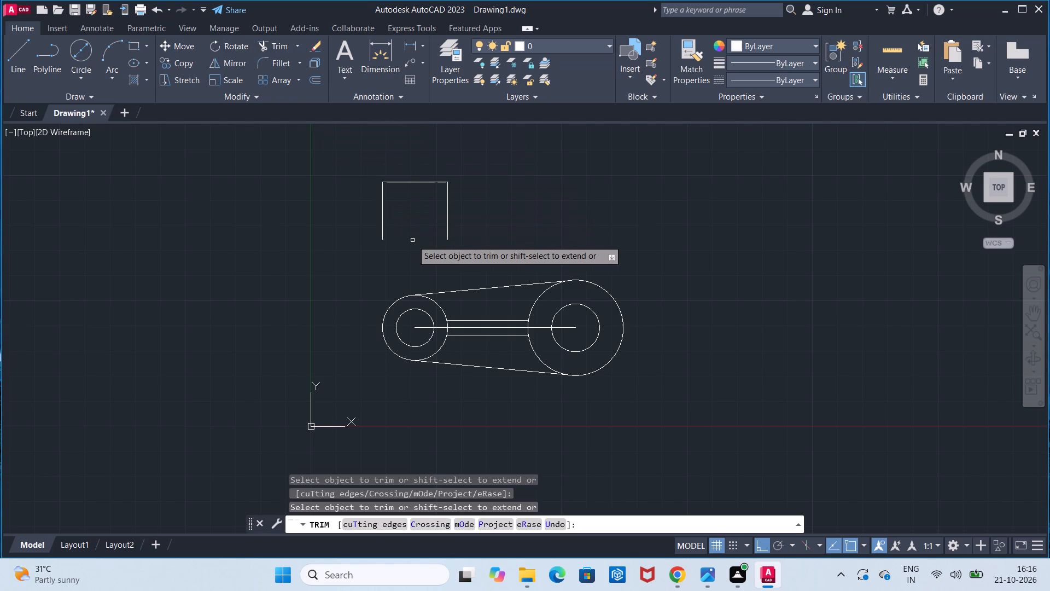
key("Escape")
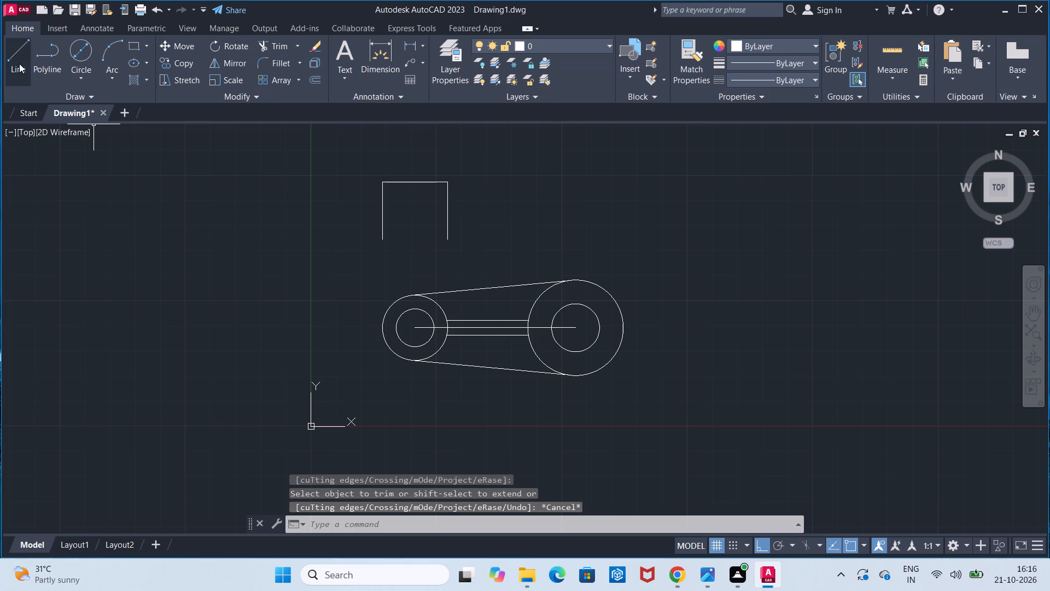
Draw a 96-unit horizontal base line rightward from the lower end of the rectangle's left side.
left_click(19, 63)
left_click(378, 239)
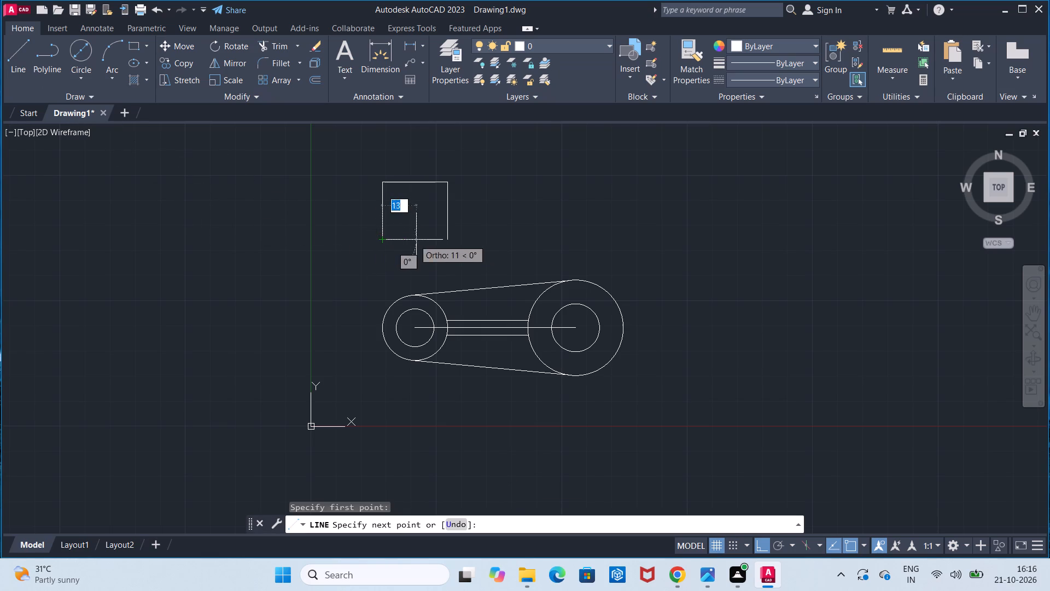
type("96")
key("Return")
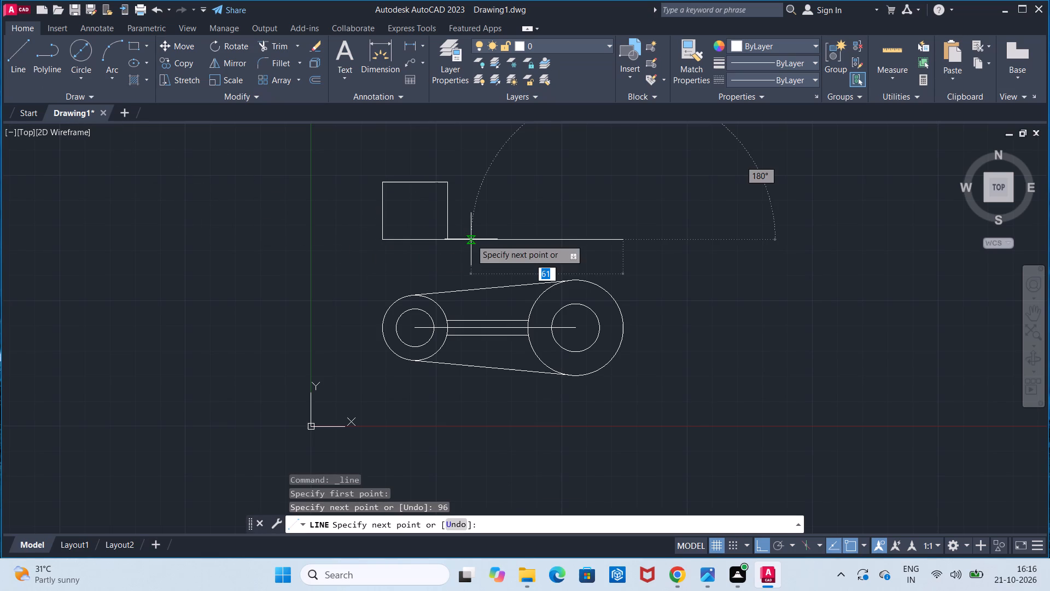
key("Escape")
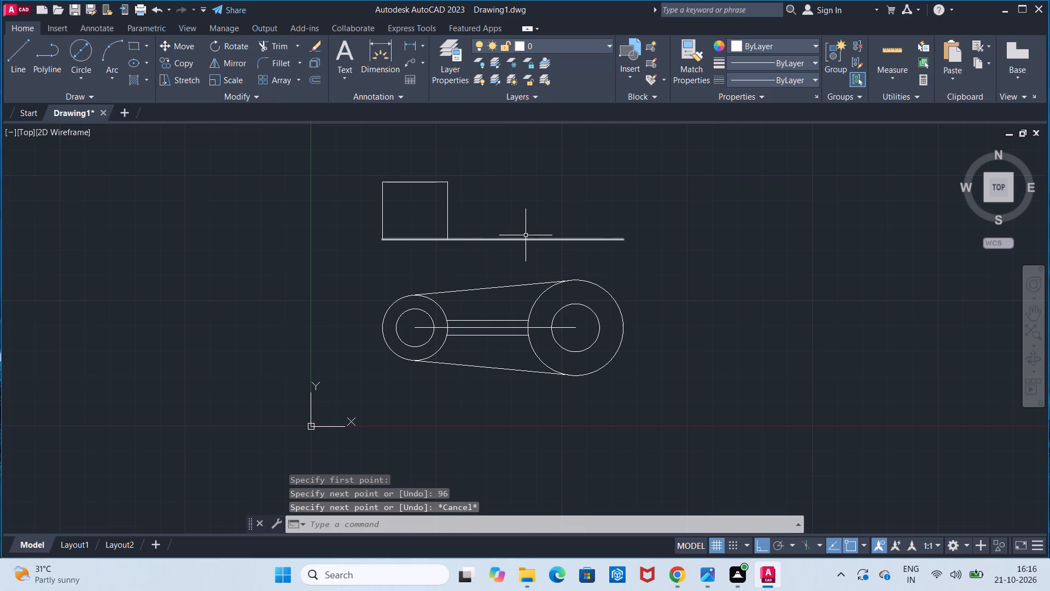
Draw the larger boss outline with lines from the base line's free end: 34 up, 38 back toward the rectangle, and down to the base line.
left_click(20, 66)
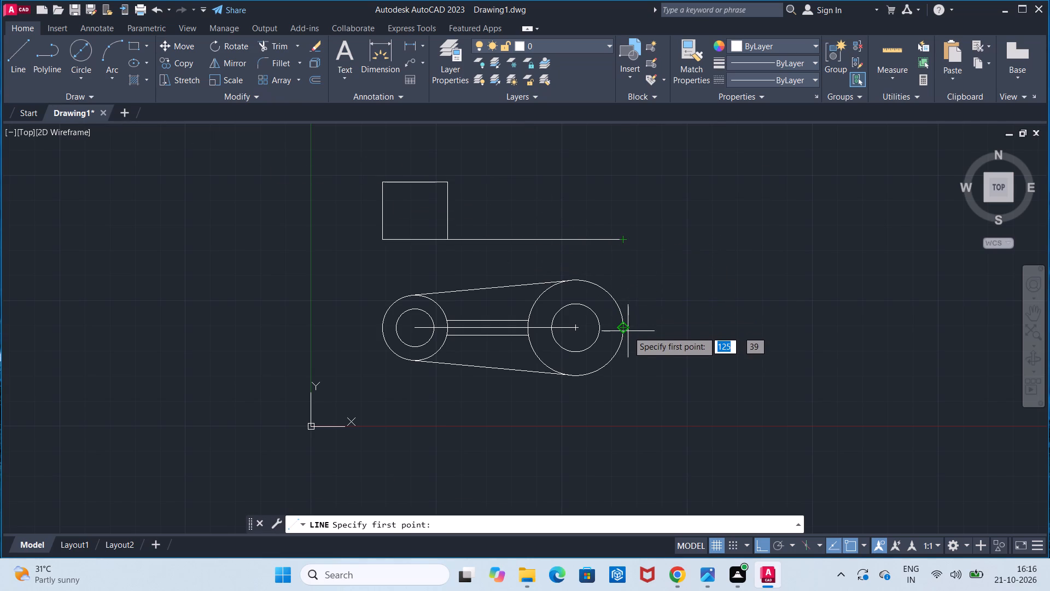
key("Escape")
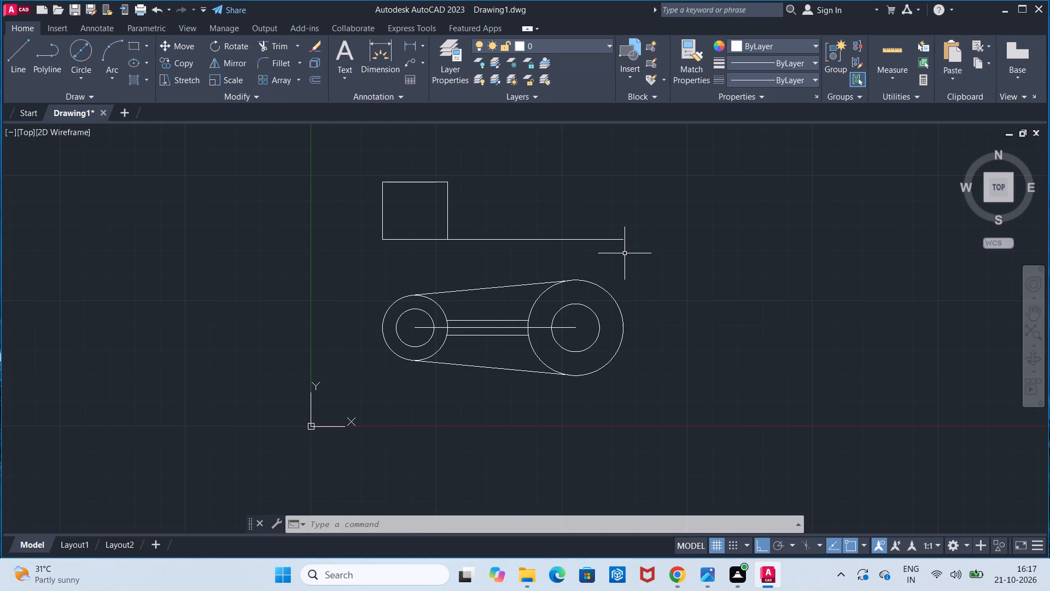
middle_click_drag(626, 246, 635, 316)
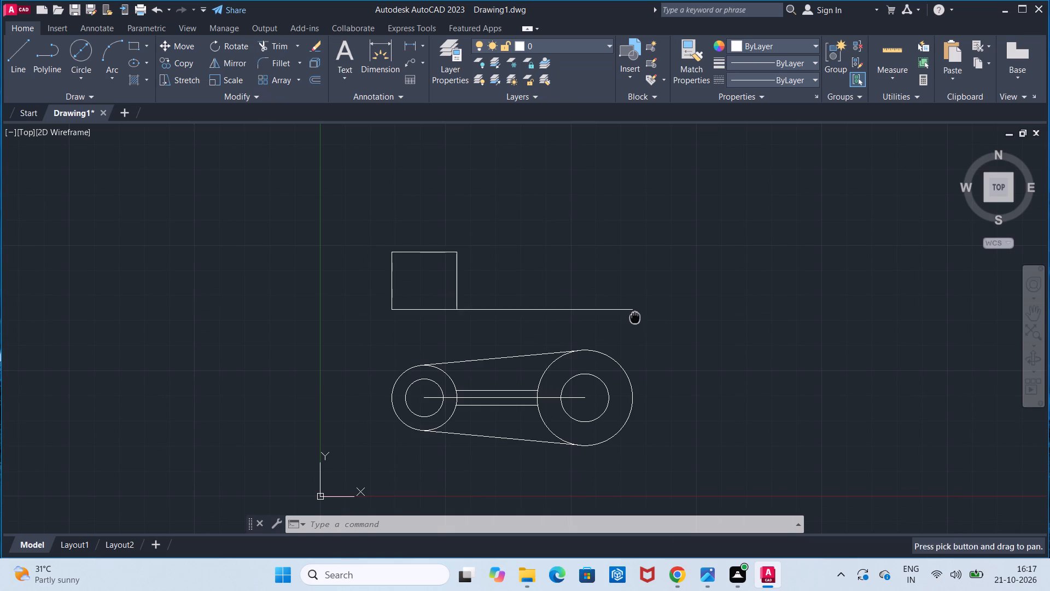
left_click(14, 63)
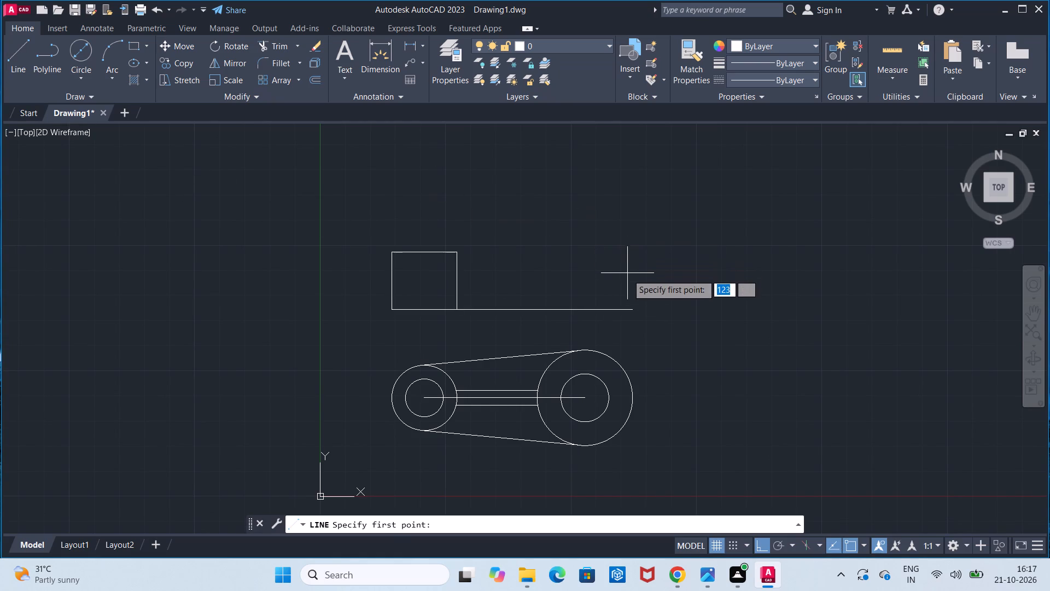
left_click(633, 305)
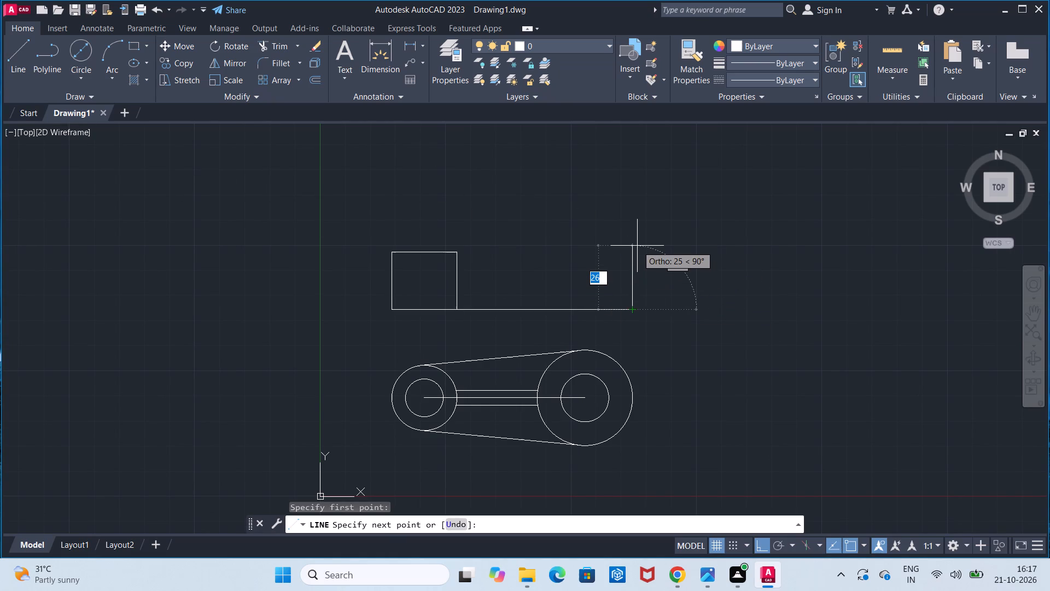
type("34")
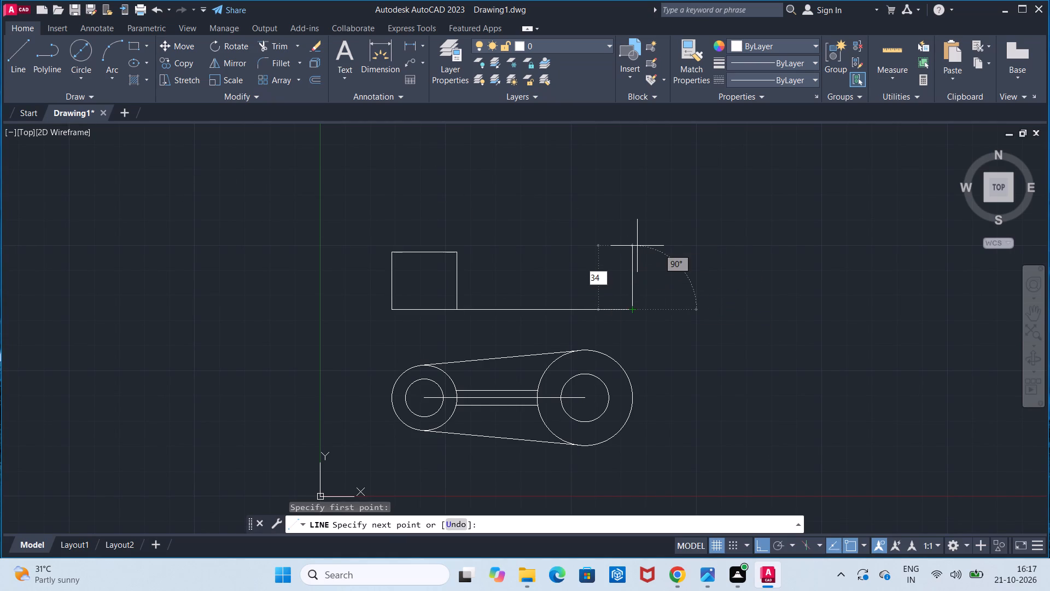
key("Return")
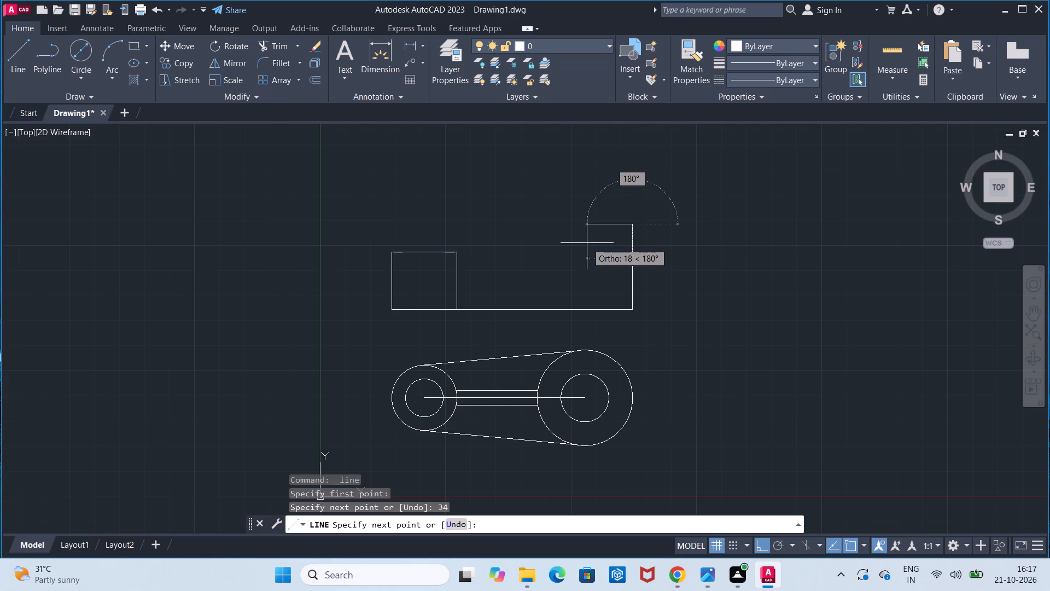
type("38")
key("Return")
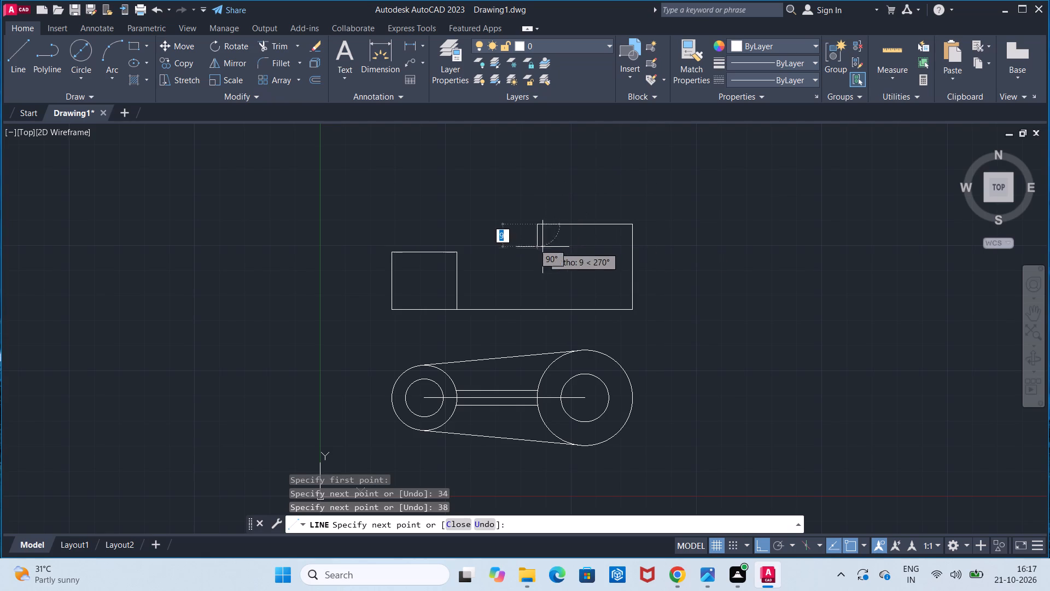
left_click(535, 305)
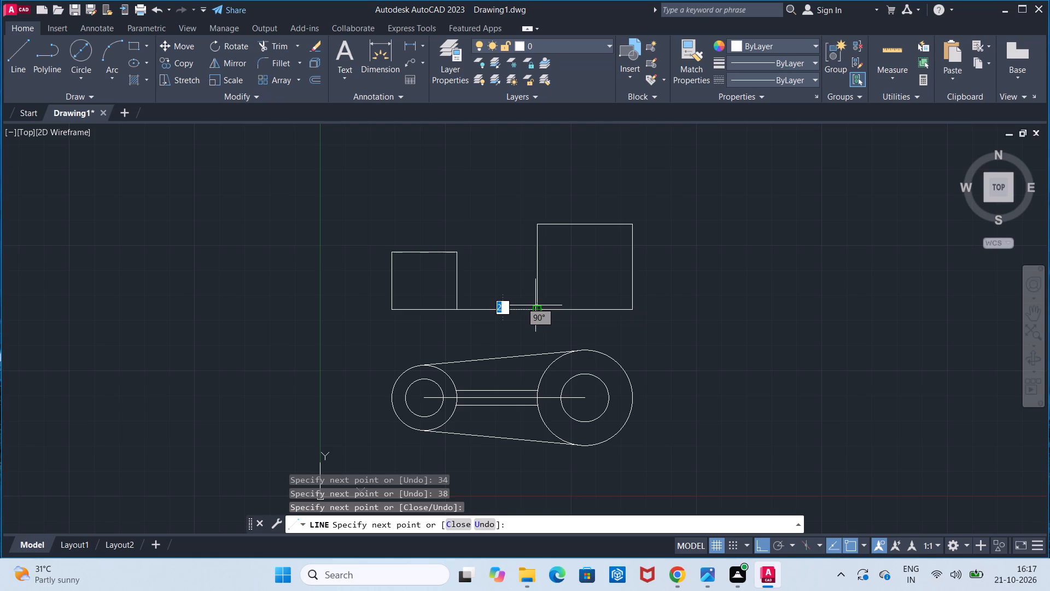
scroll(535, 305, "up", 1)
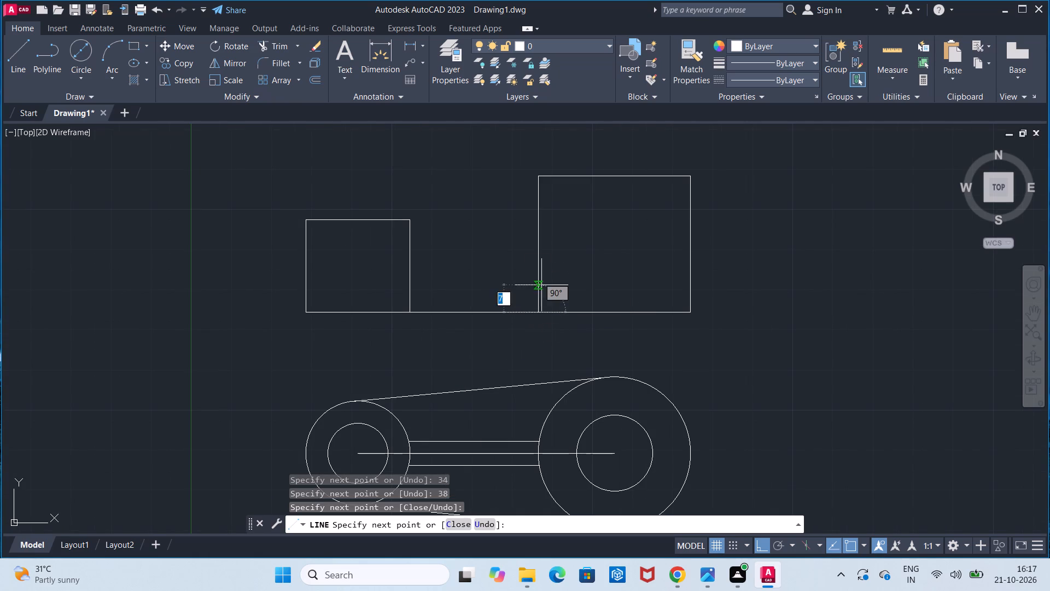
key("Escape")
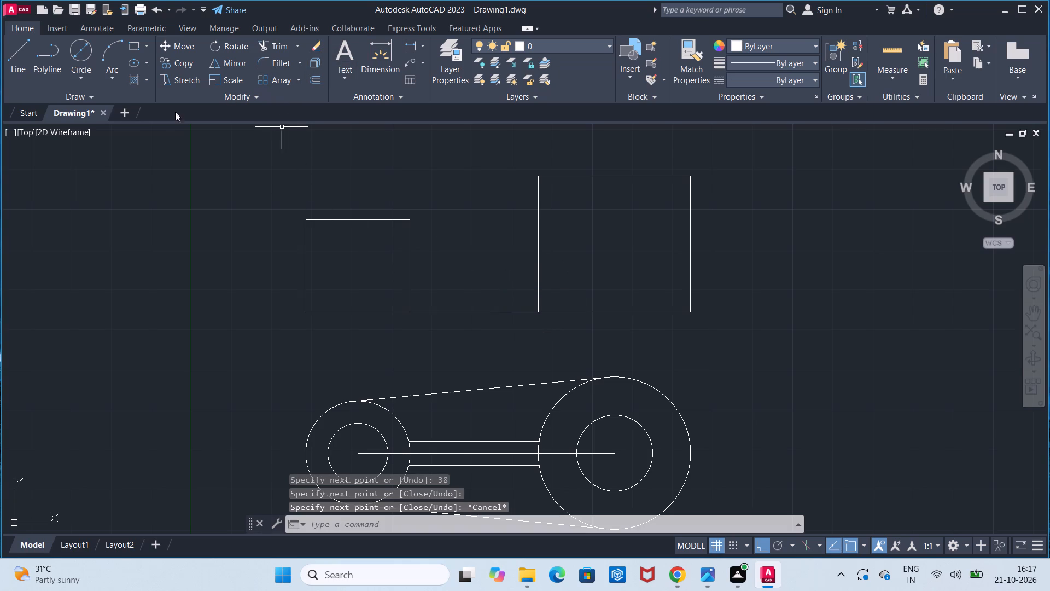
Offset the front view's base line 11 units upward.
left_click(316, 79)
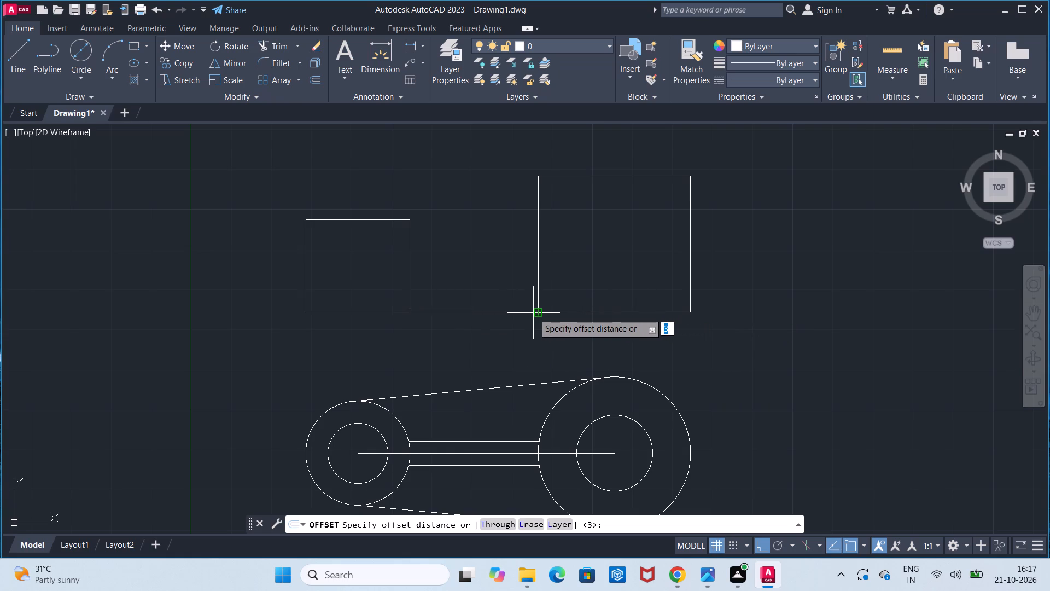
left_click(495, 312)
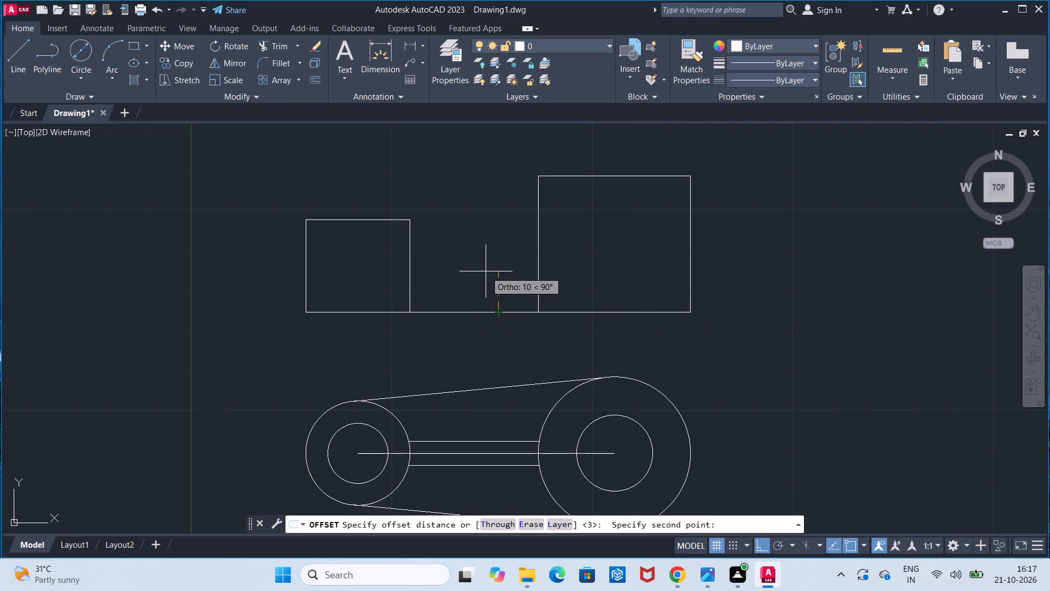
type("11")
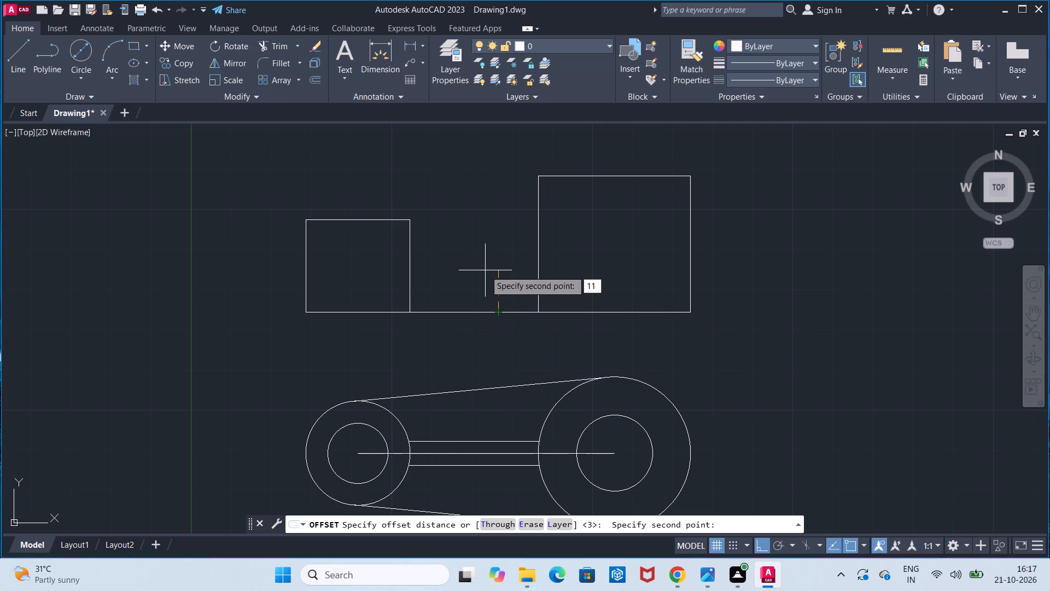
key("Return")
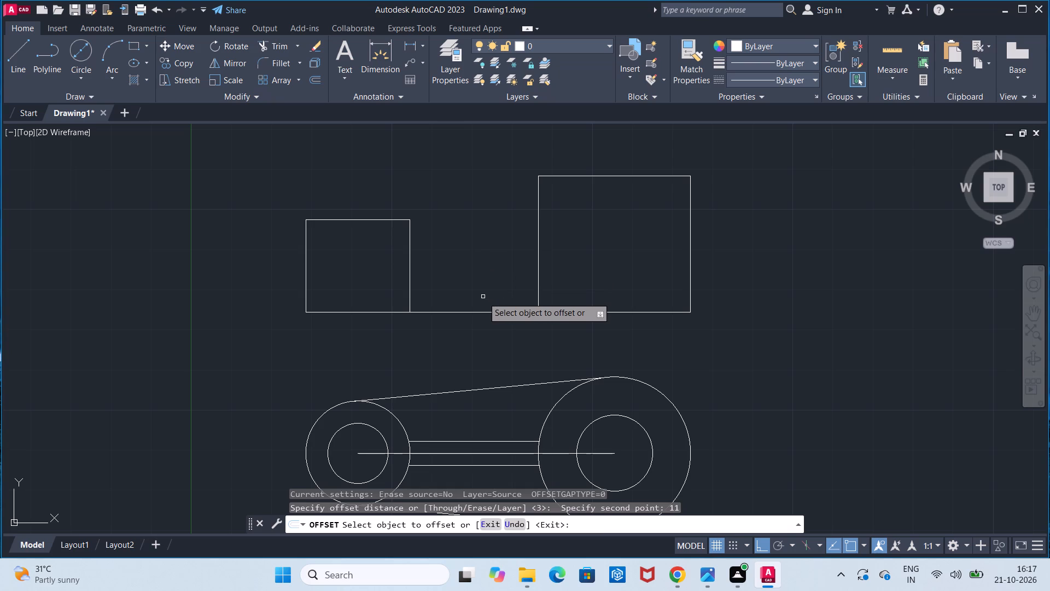
left_click(478, 311)
left_click(478, 301)
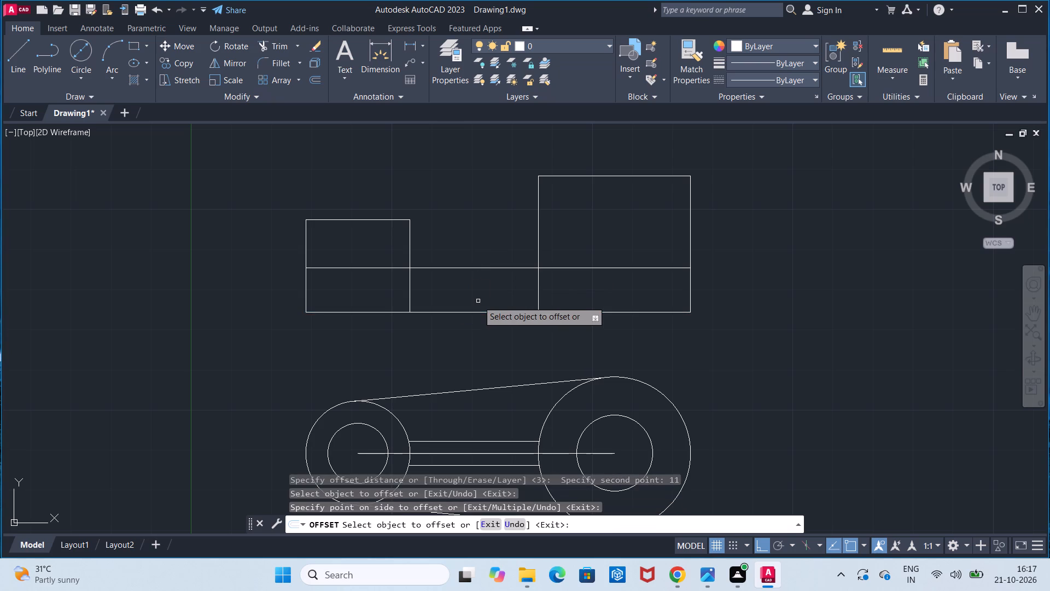
key("Escape")
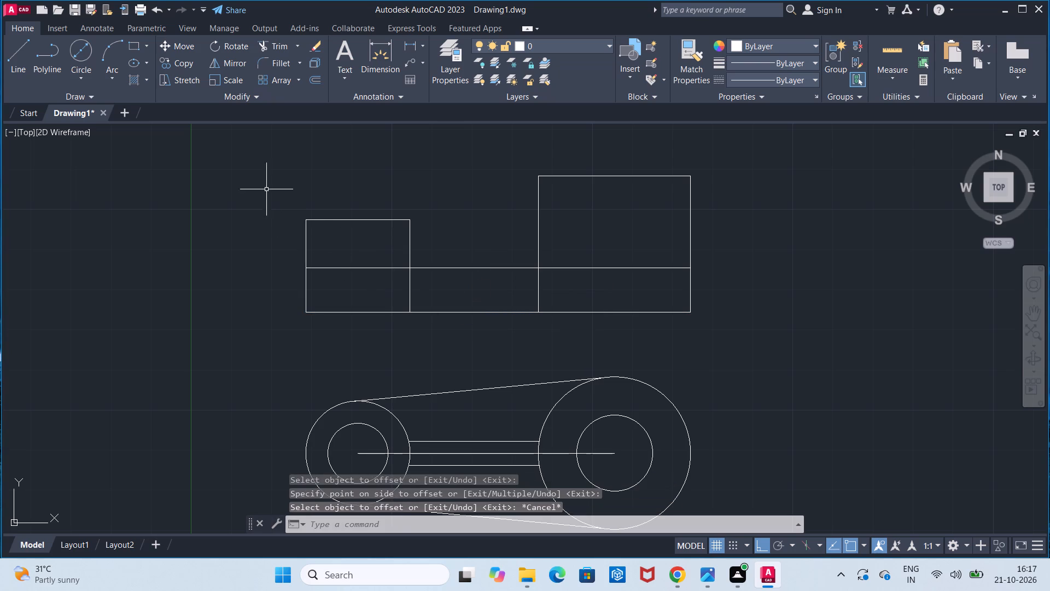
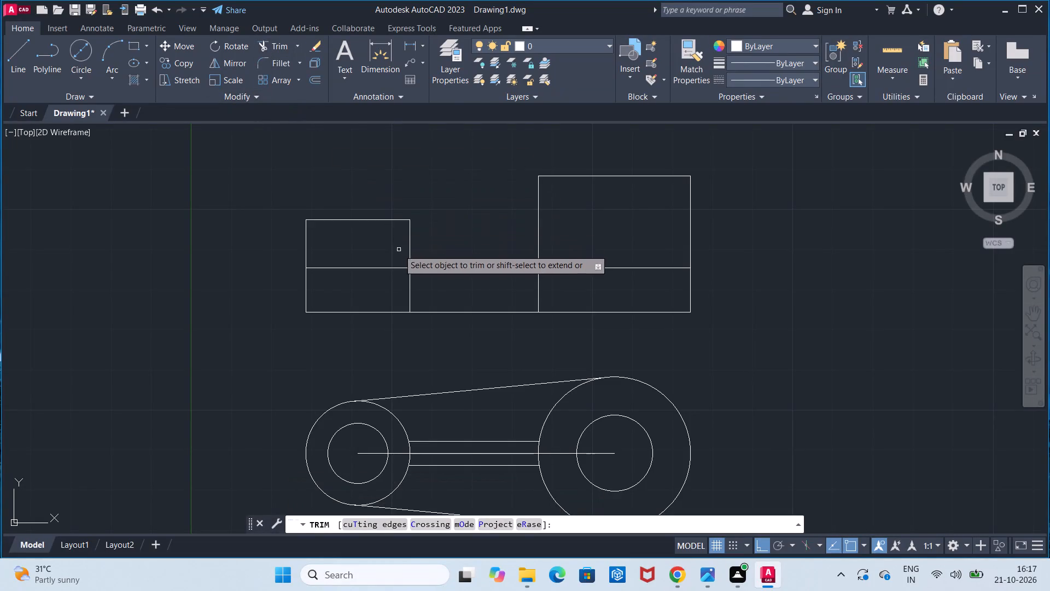
Trim the boss side lines below the offset line and the offset line's segments inside both bosses to form the front view's stepped outline.
left_click(408, 277)
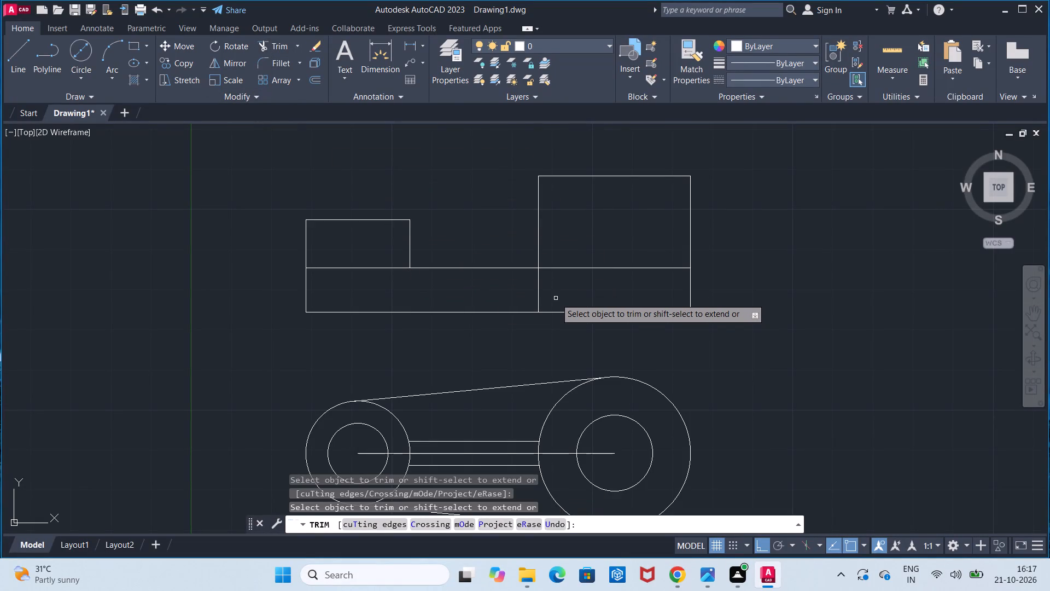
left_click(539, 298)
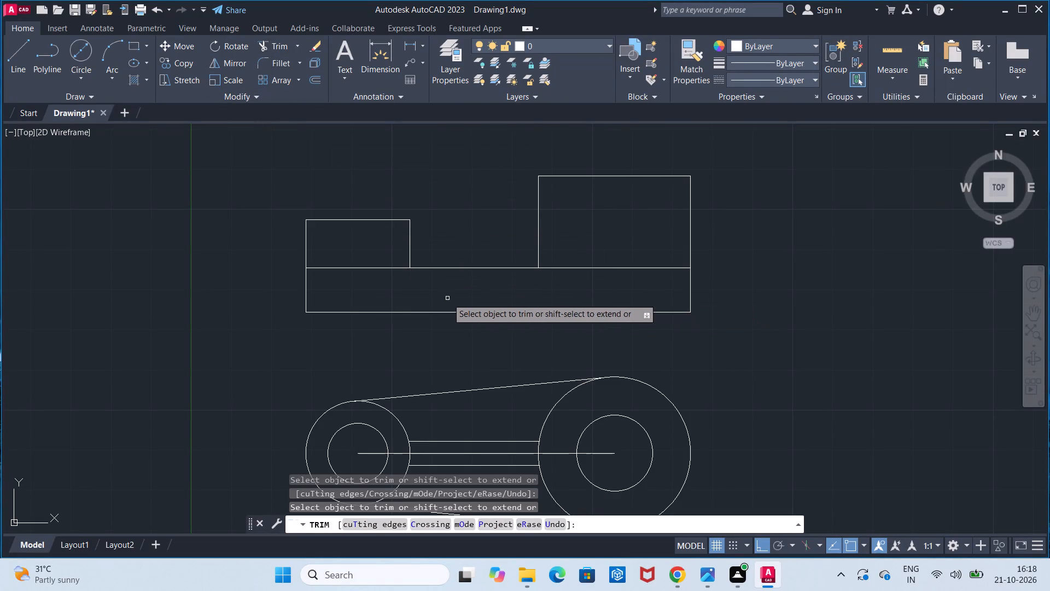
left_click(339, 270)
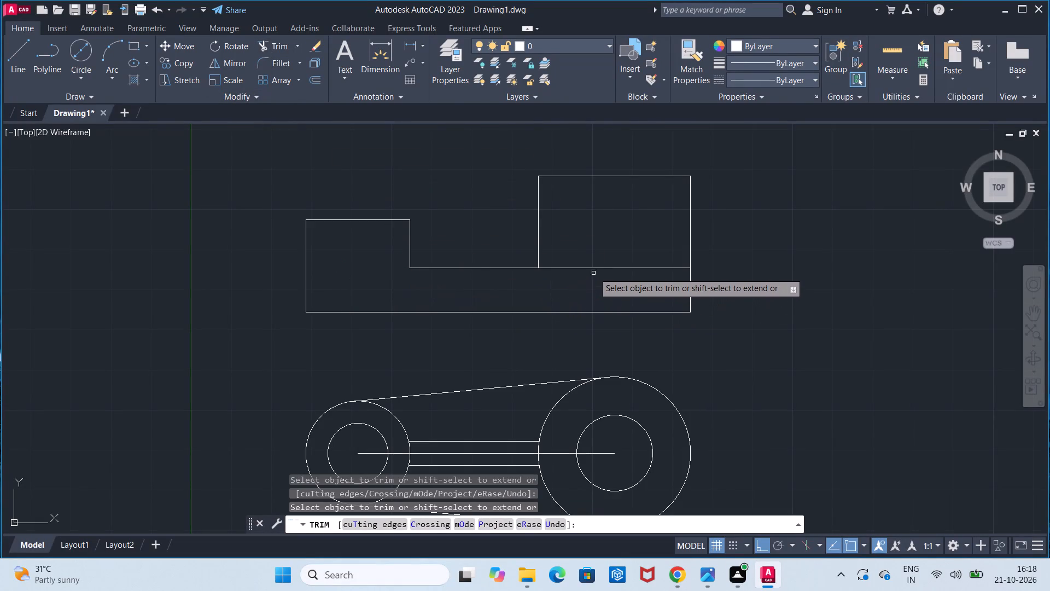
left_click(596, 270)
key("Escape")
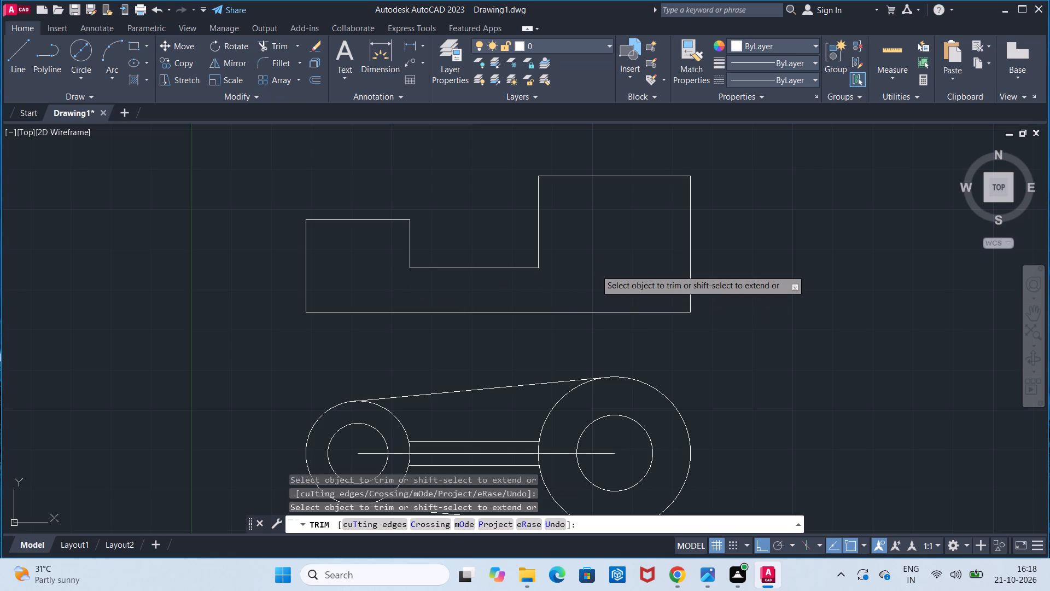
Project both side quadrants of the smaller inner circle with vertical lines up to the smaller boss's top edge in the front view.
left_click(22, 62)
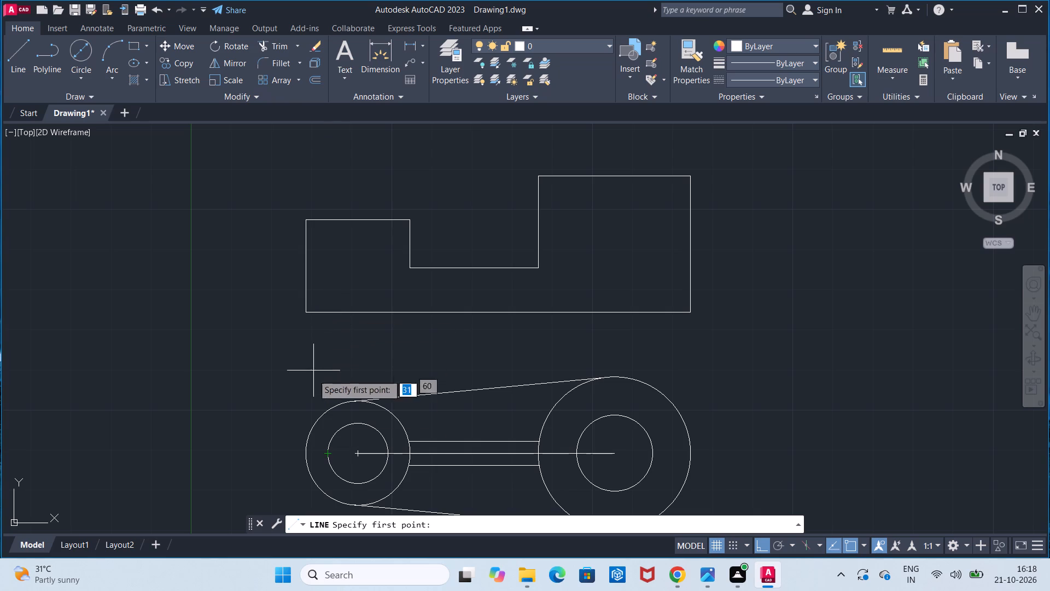
left_click(327, 448)
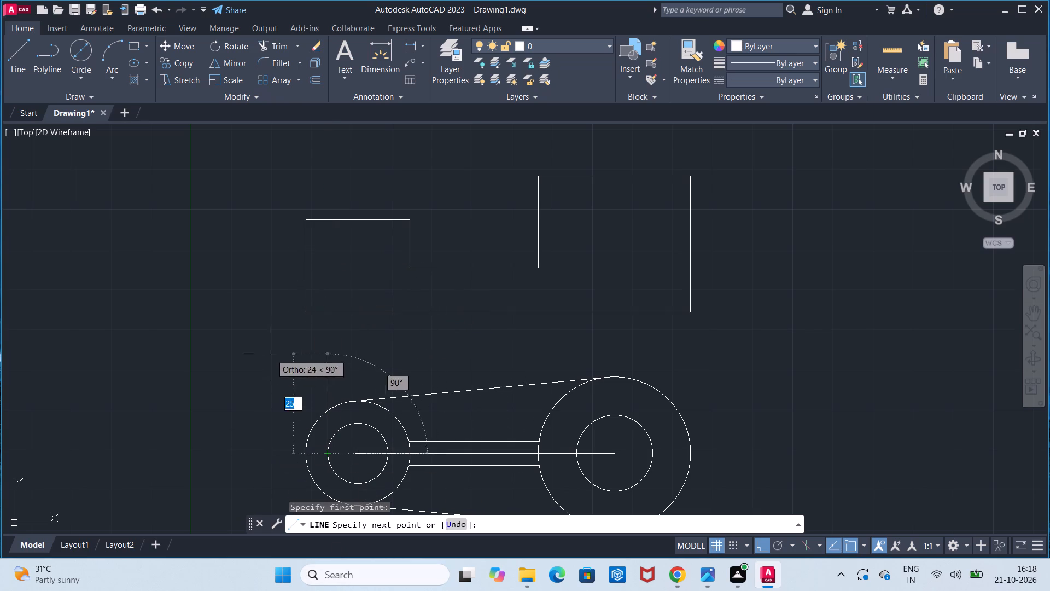
left_click(326, 217)
key("Escape")
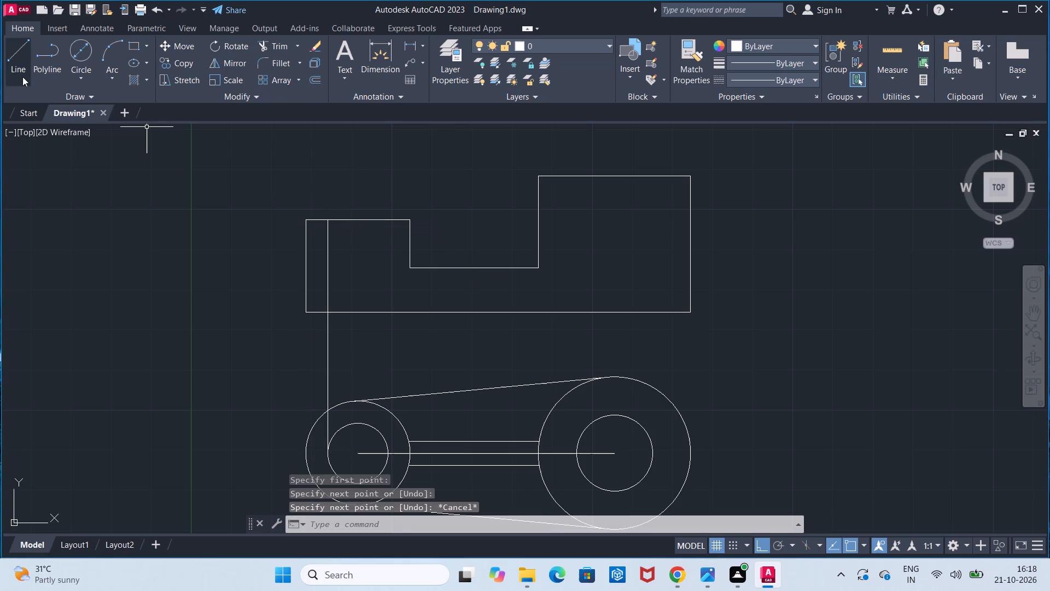
left_click(22, 77)
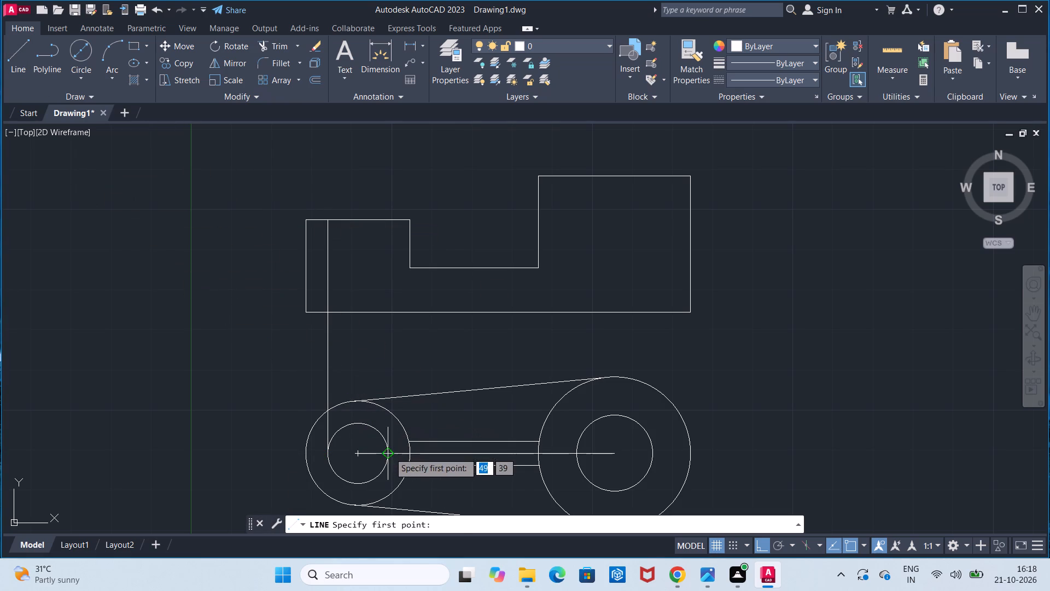
left_click(389, 453)
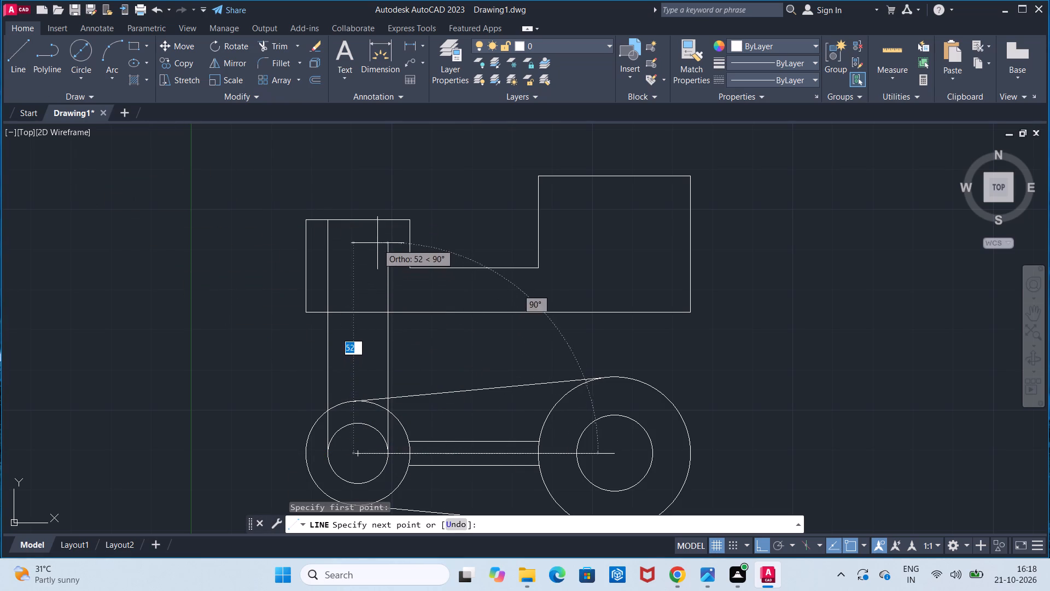
left_click(387, 220)
key("Escape")
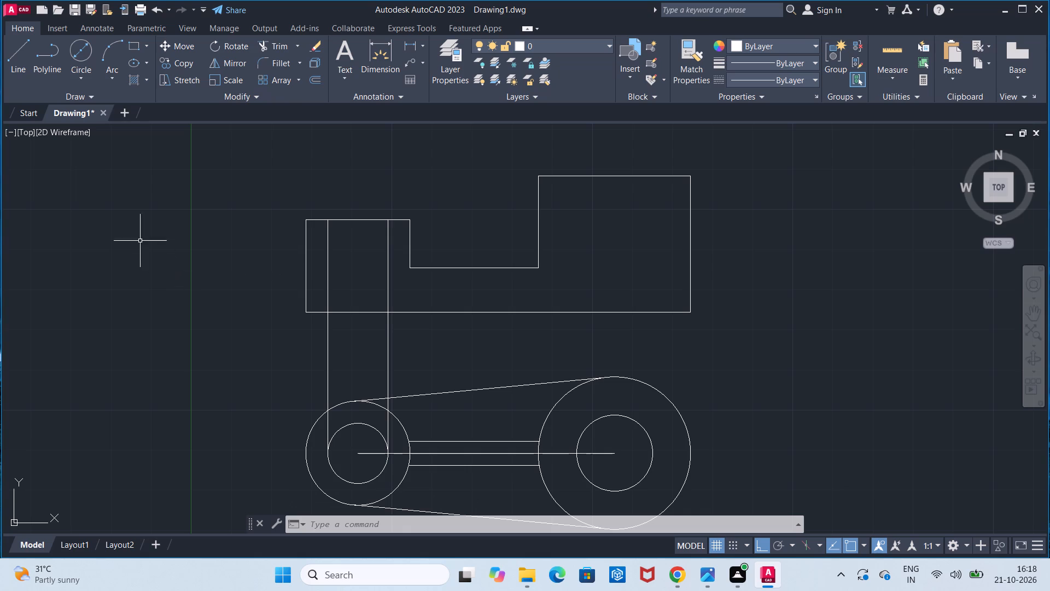
Project both side quadrants of the larger inner circle with vertical lines up to the larger boss's top edge in the front view.
left_click(17, 69)
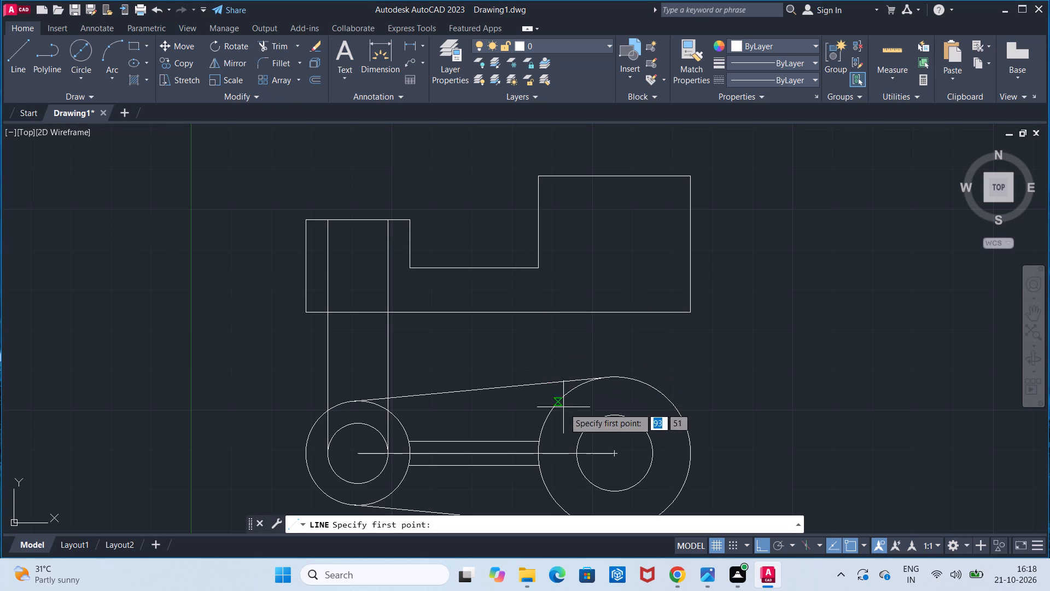
left_click(573, 450)
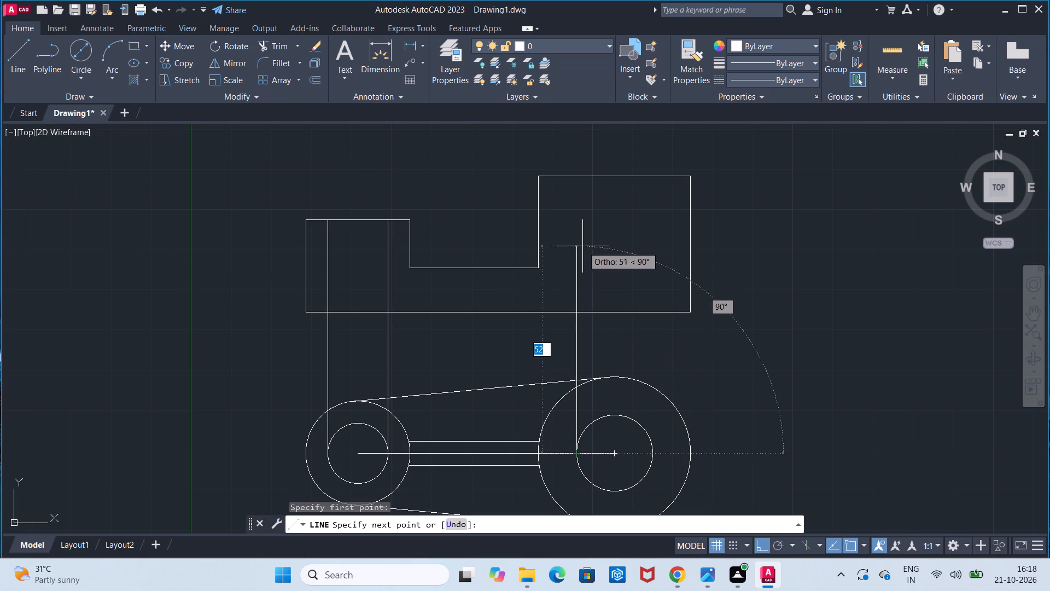
left_click(576, 178)
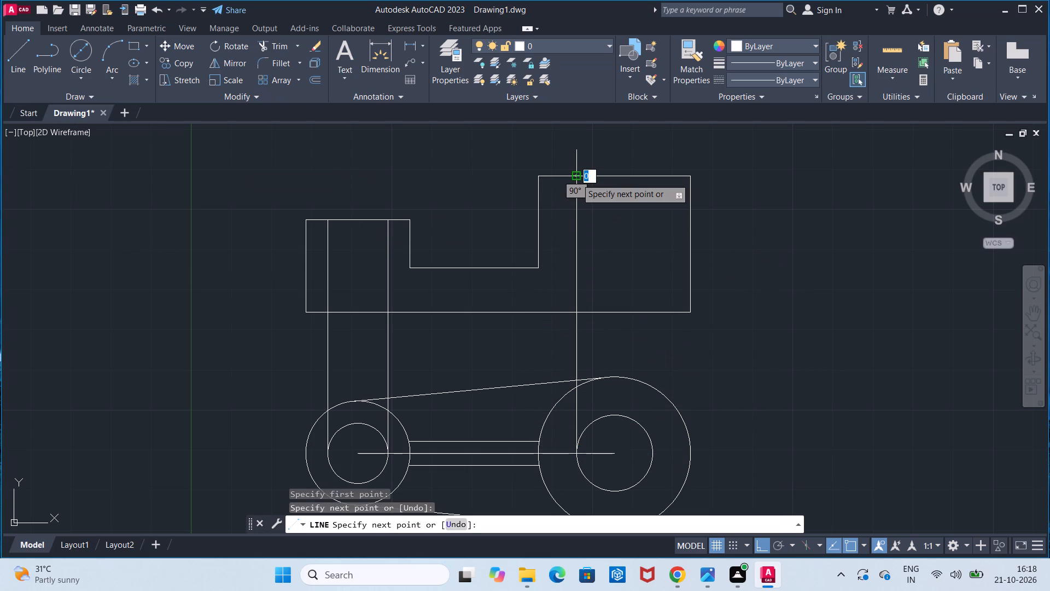
key("Escape")
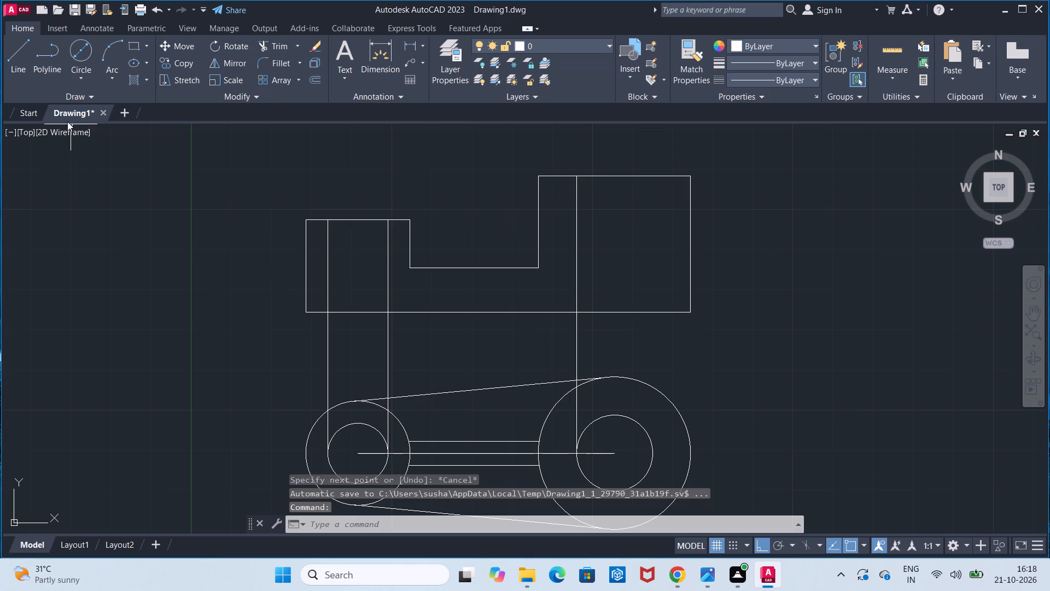
left_click(26, 73)
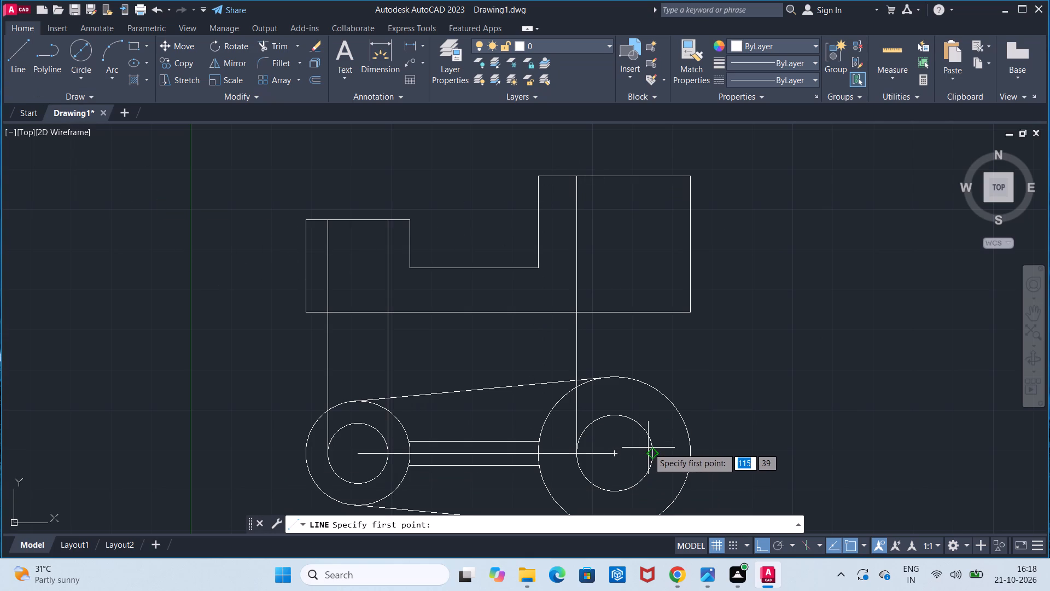
left_click(651, 449)
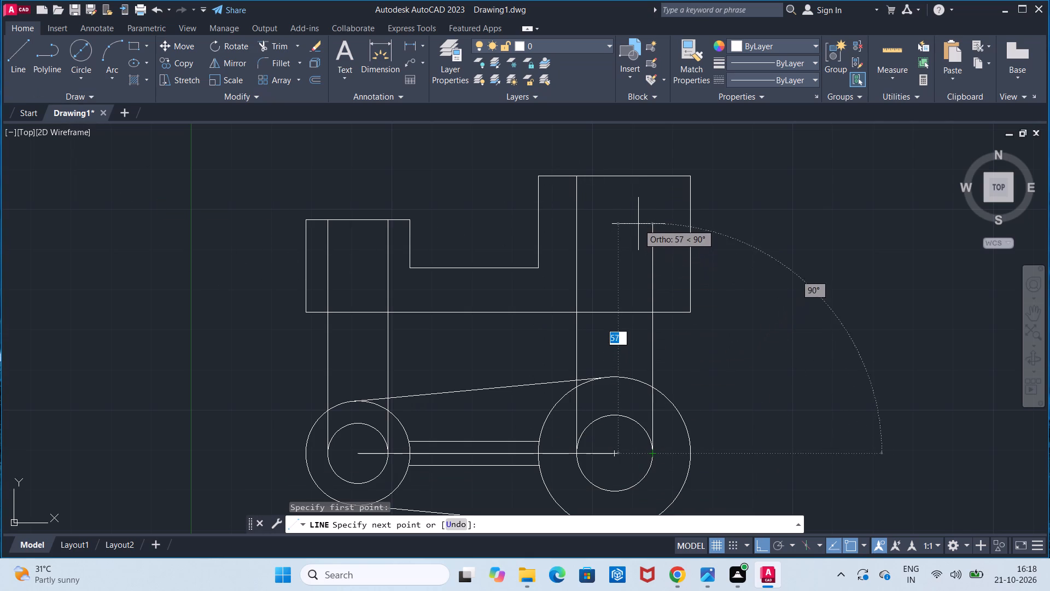
left_click(654, 178)
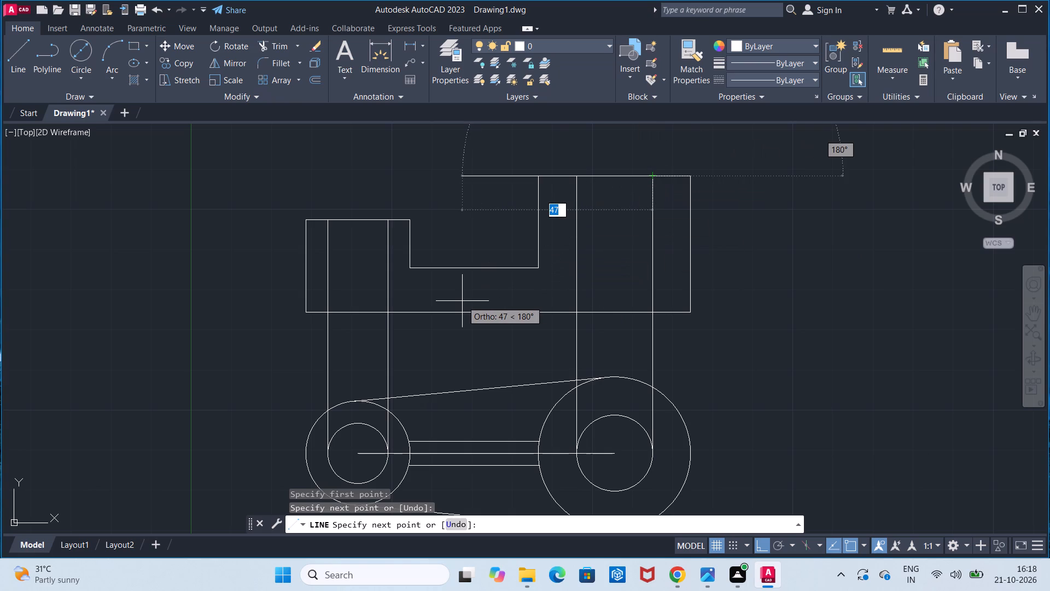
key("Escape")
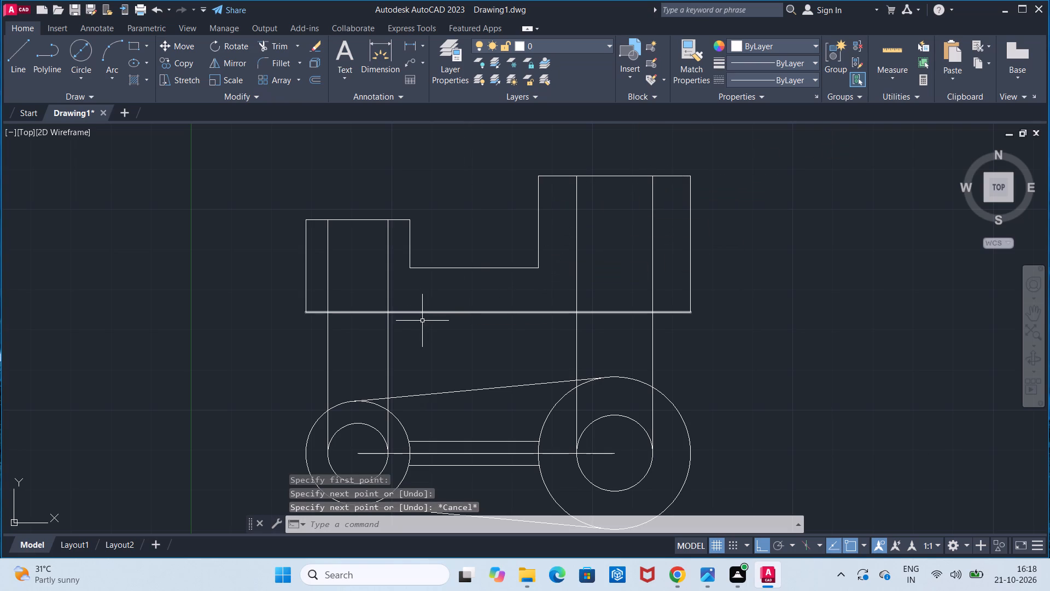
Trim away all parts of the four projection lines below the front view's base line, including the remnants in the plan view.
left_click(282, 53)
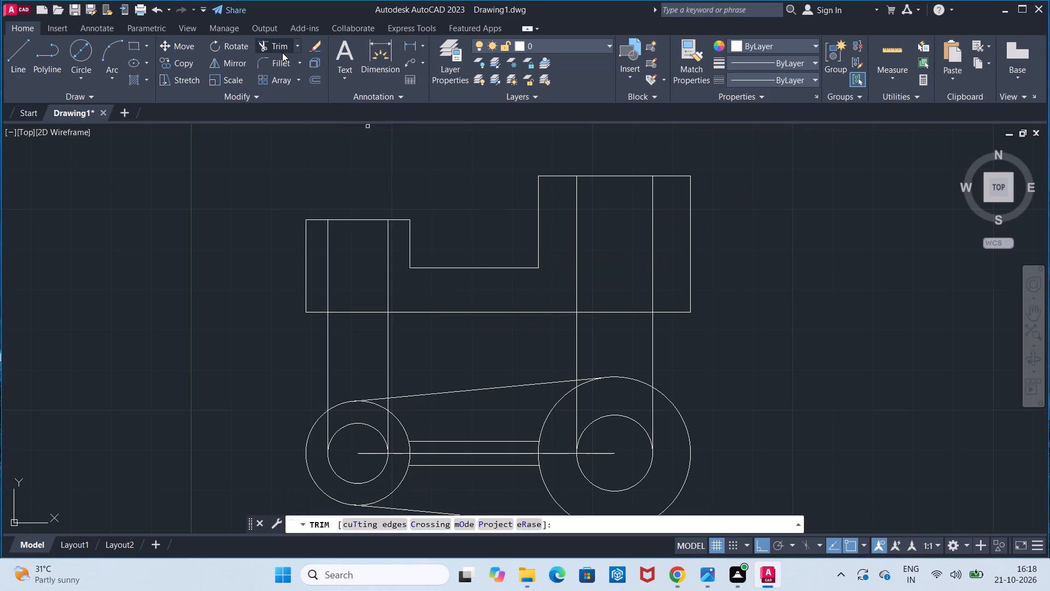
left_click_drag(325, 338, 503, 345)
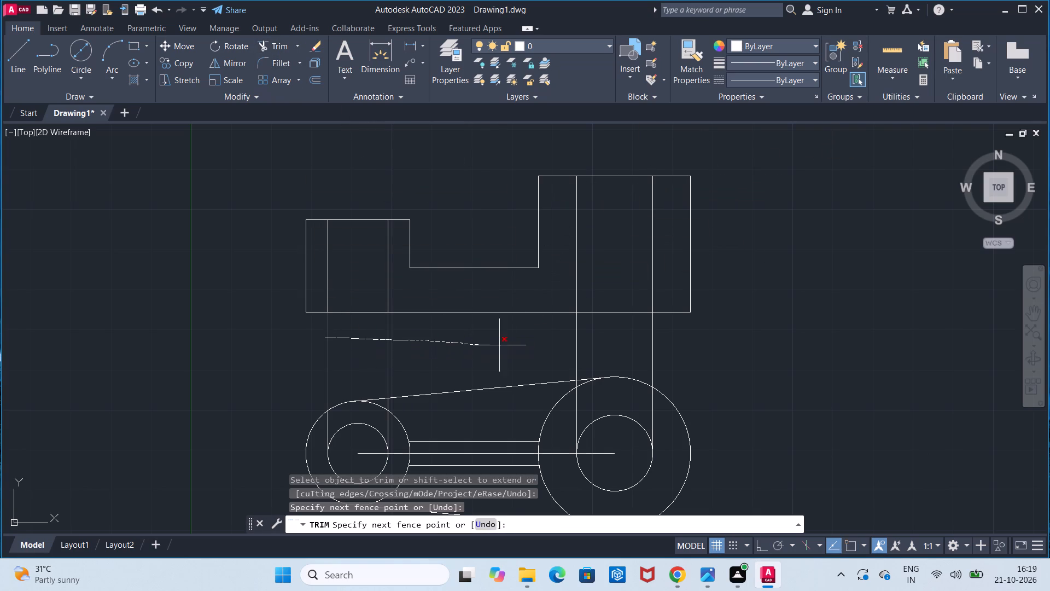
left_click_drag(503, 345, 673, 347)
left_click(652, 404)
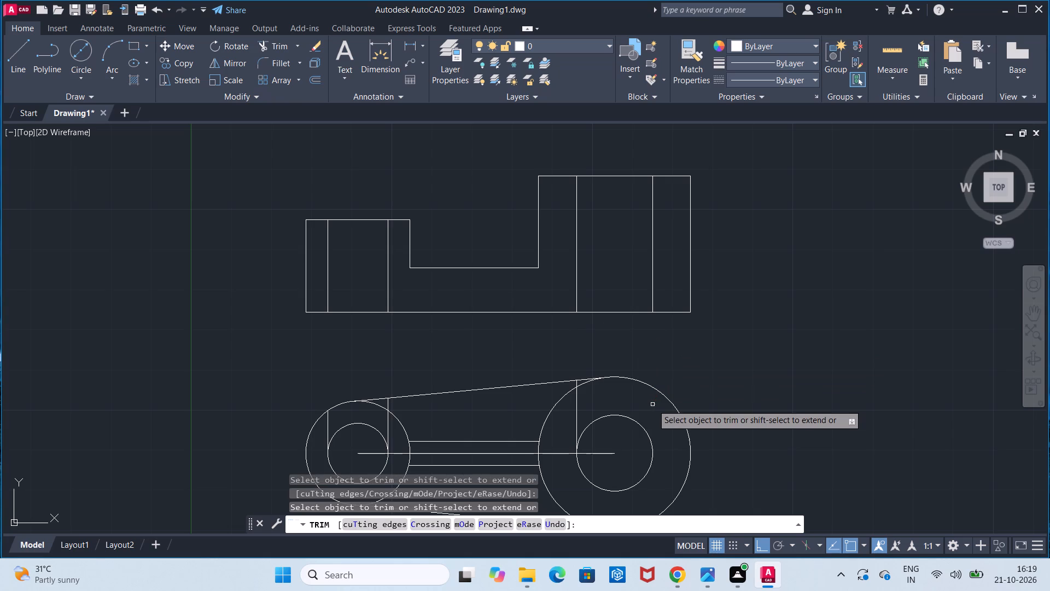
left_click(575, 413)
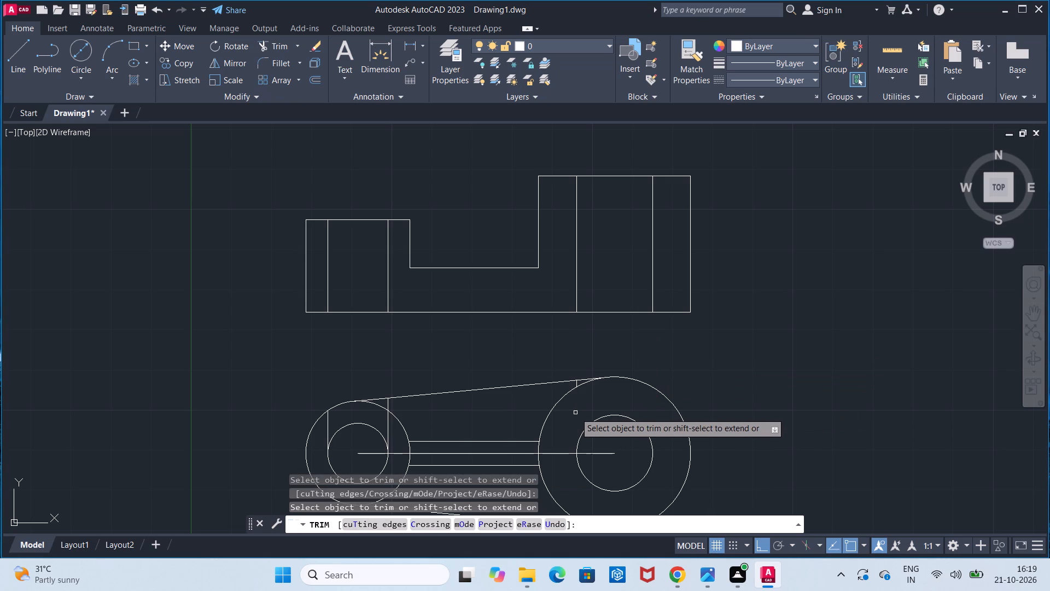
left_click(577, 385)
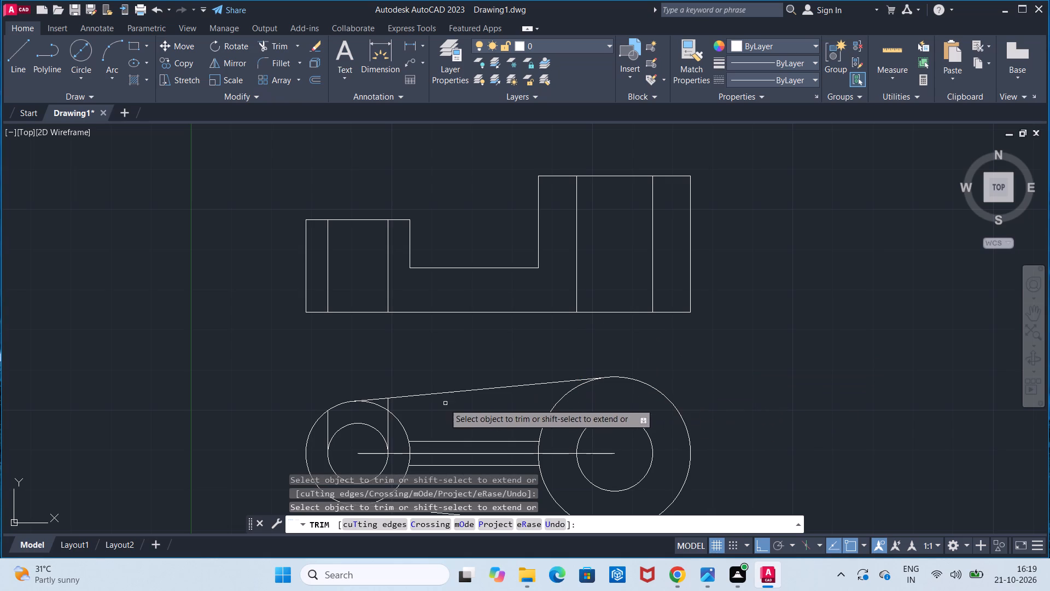
left_click(387, 404)
left_click(388, 422)
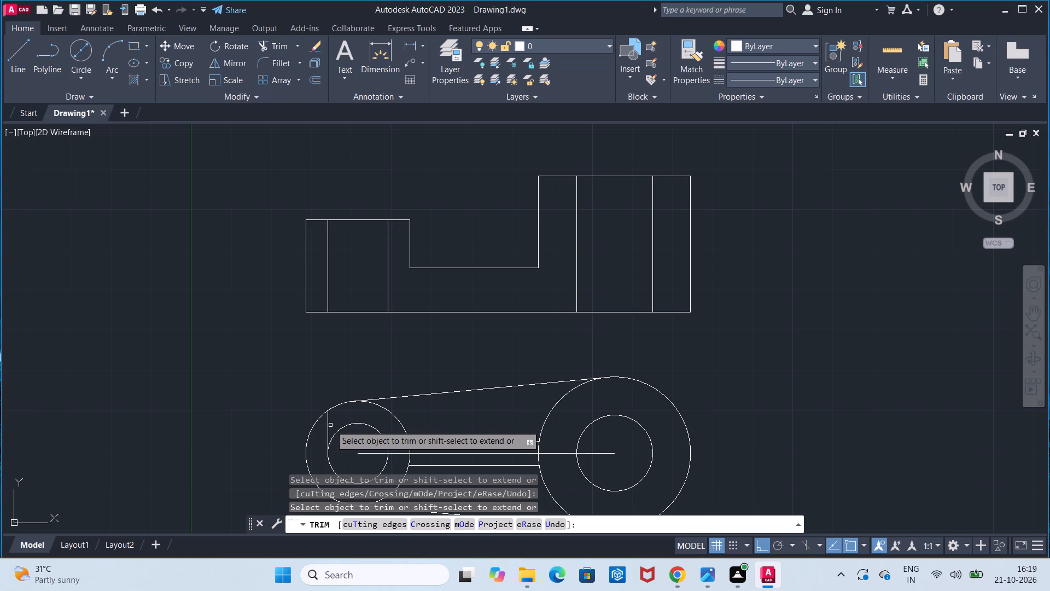
left_click(329, 427)
key("Escape")
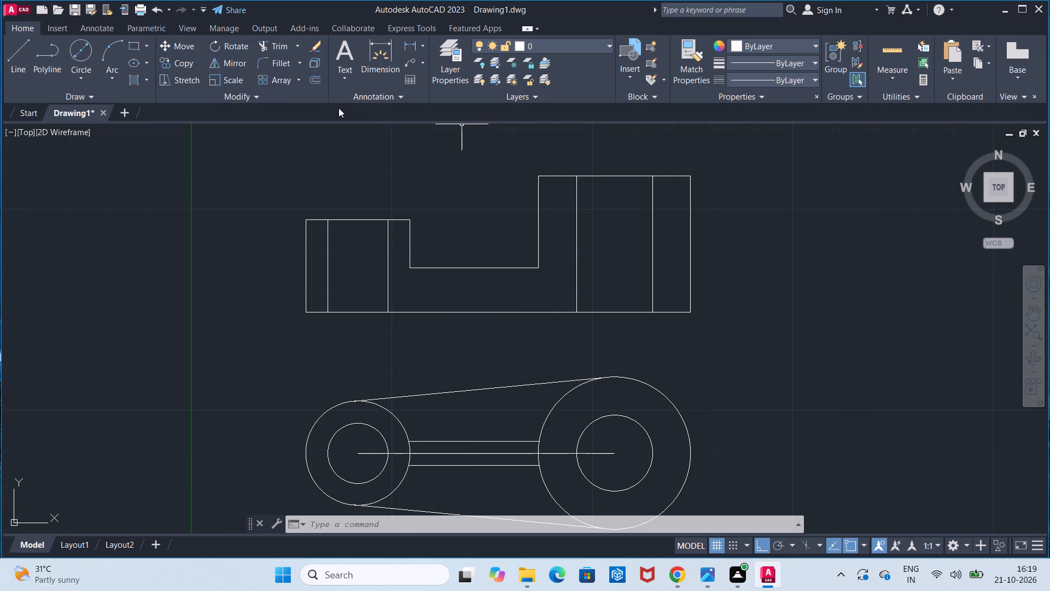
With Ortho off, draw the sloped rib line from the smaller boss's top inner corner to the larger boss's top inner corner.
key("F8")
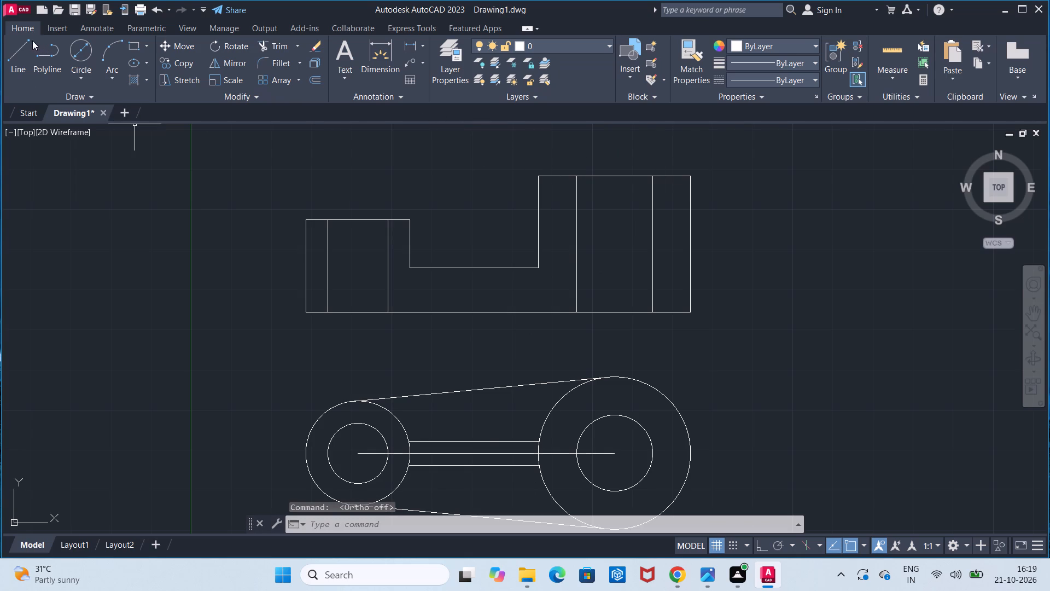
left_click(15, 51)
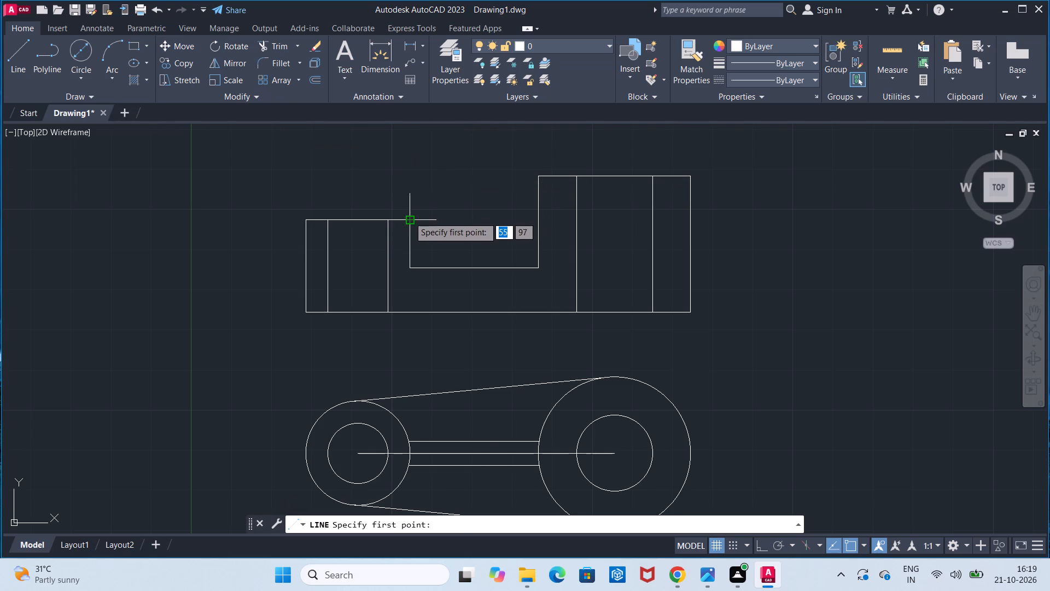
left_click(409, 217)
left_click(540, 179)
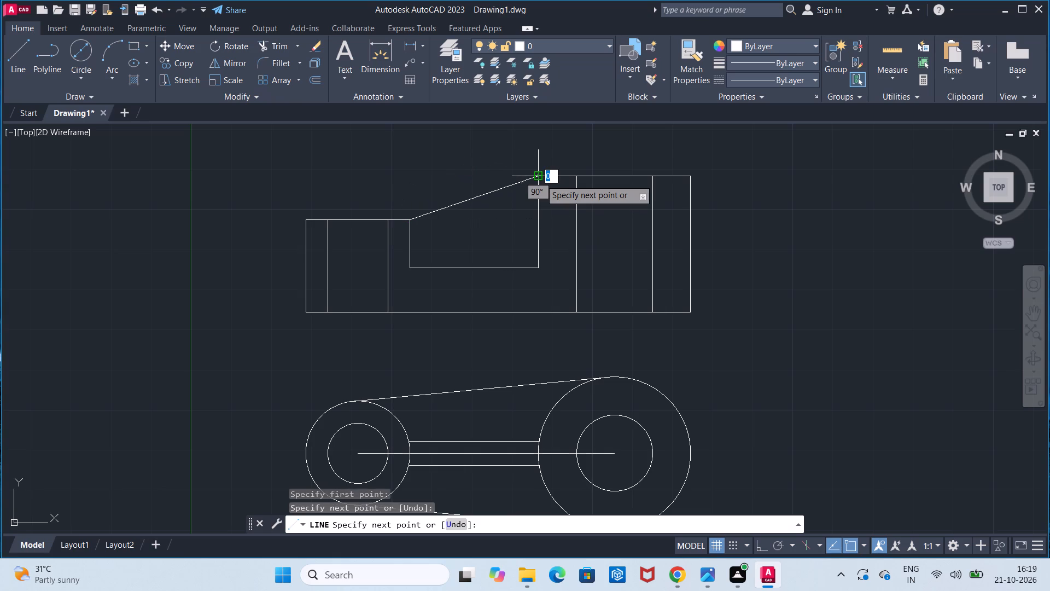
key("Escape")
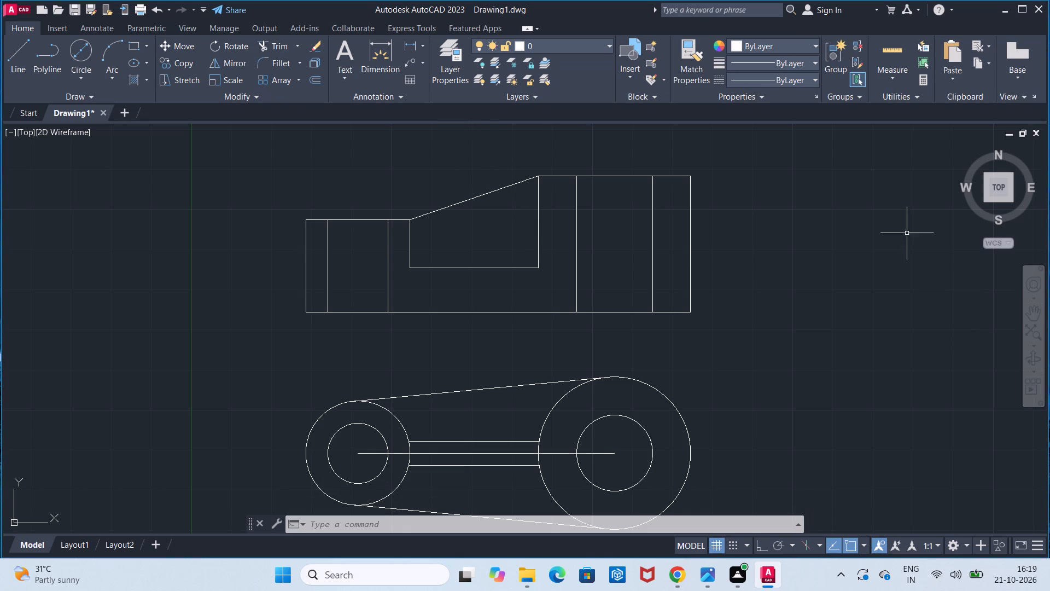
Set the current linetype to CENTERX2.
left_click(789, 82)
left_click(785, 134)
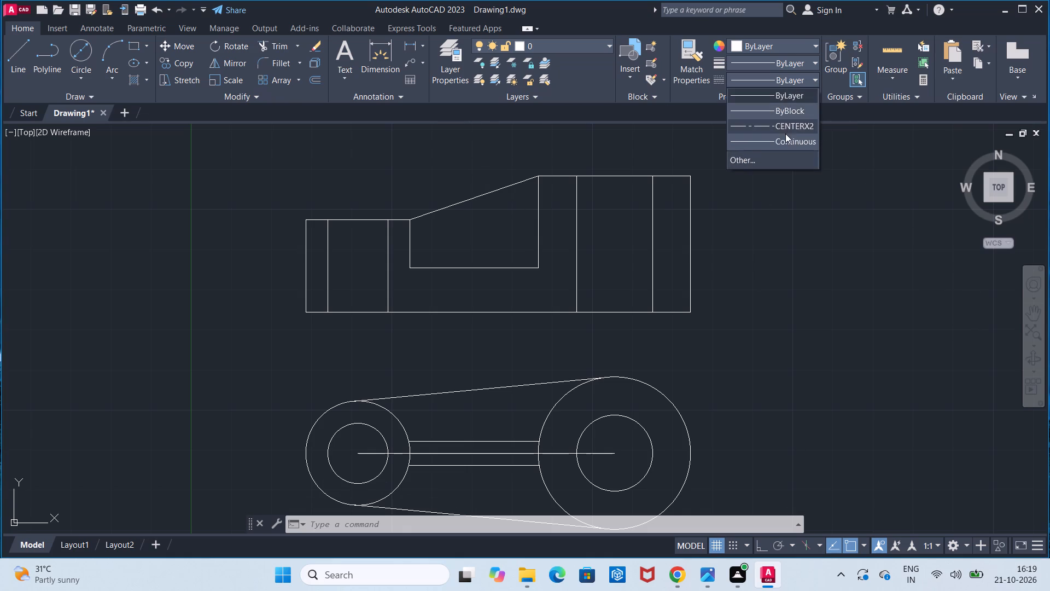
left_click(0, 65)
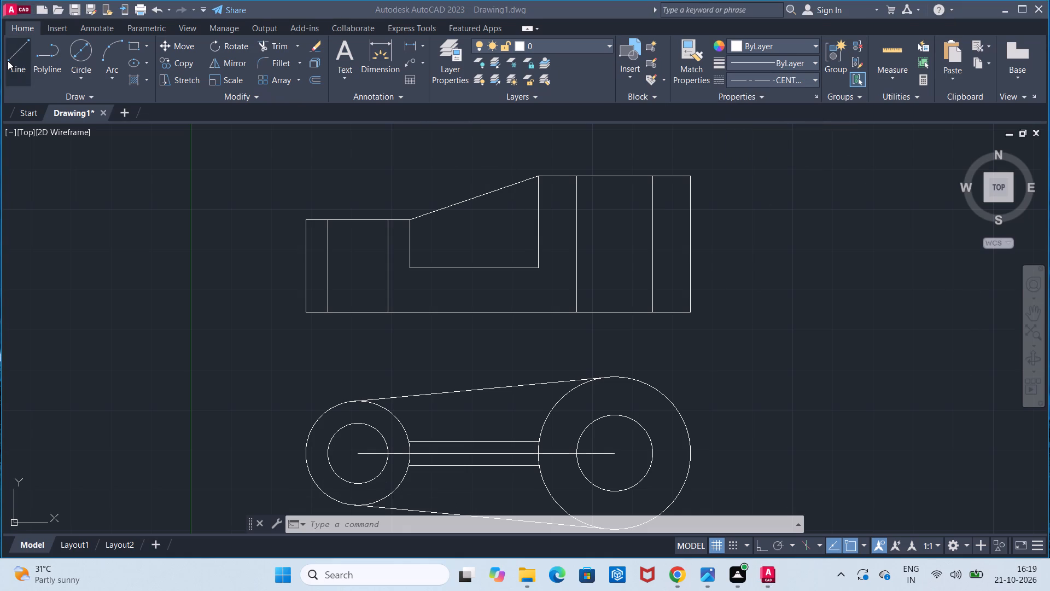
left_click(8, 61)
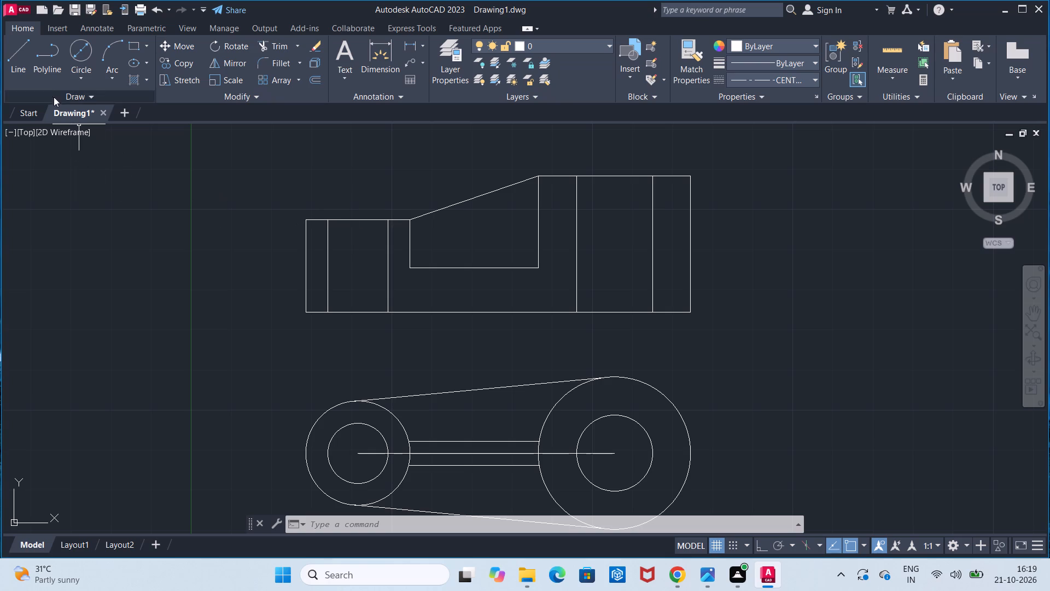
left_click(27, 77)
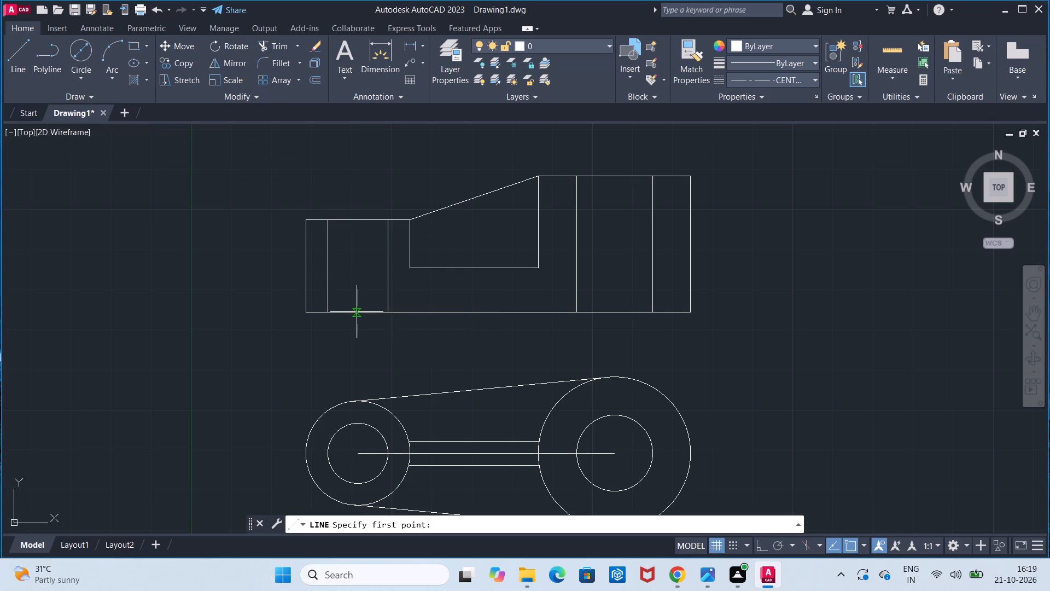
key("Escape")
In the front view, add a centerline between the two hole edge lines of the smaller boss and another for the larger boss.
type("cl")
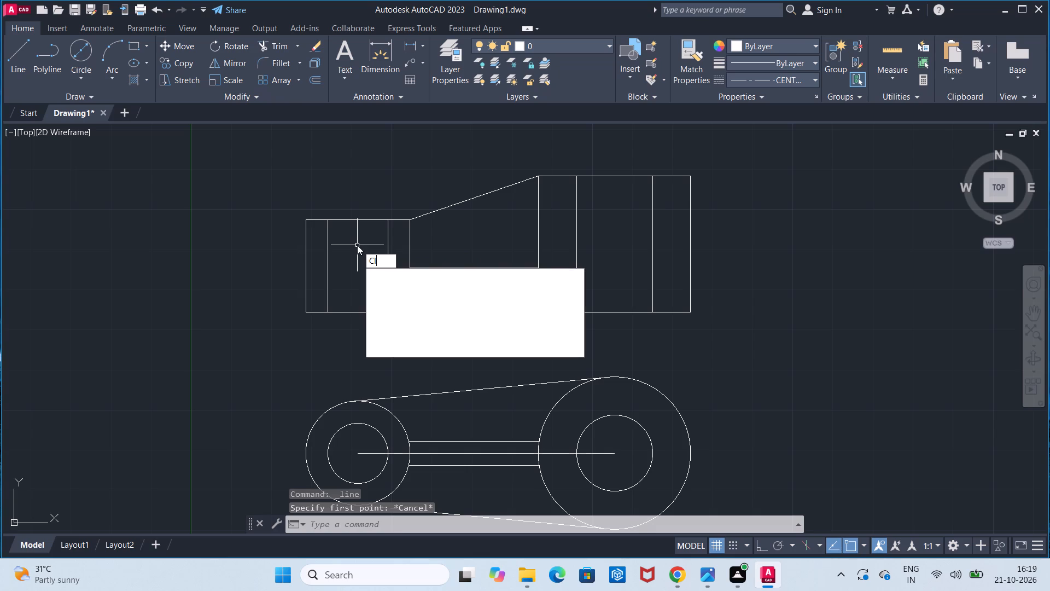
key("Return")
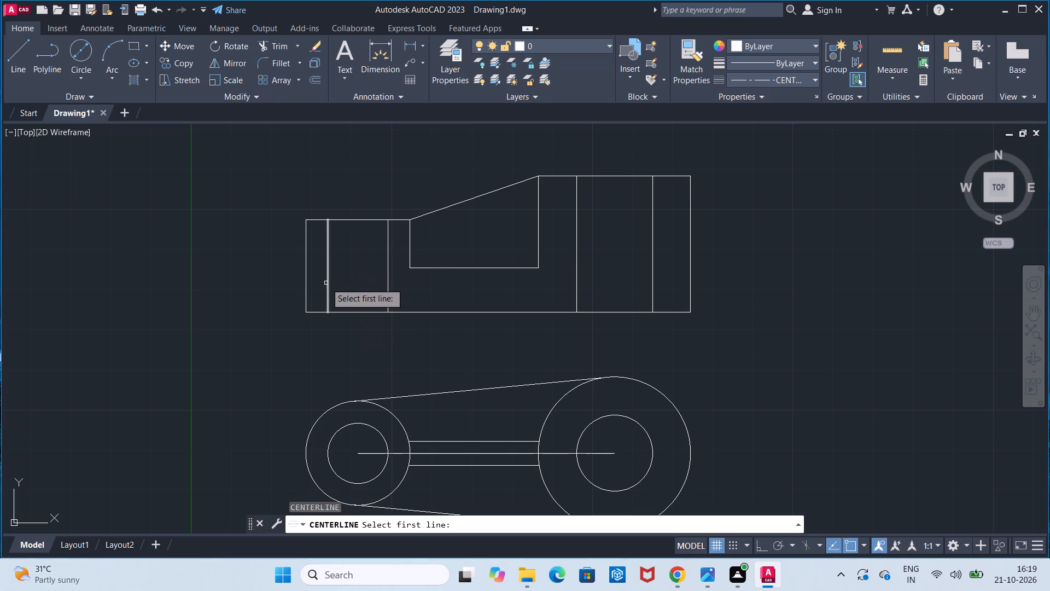
left_click(328, 283)
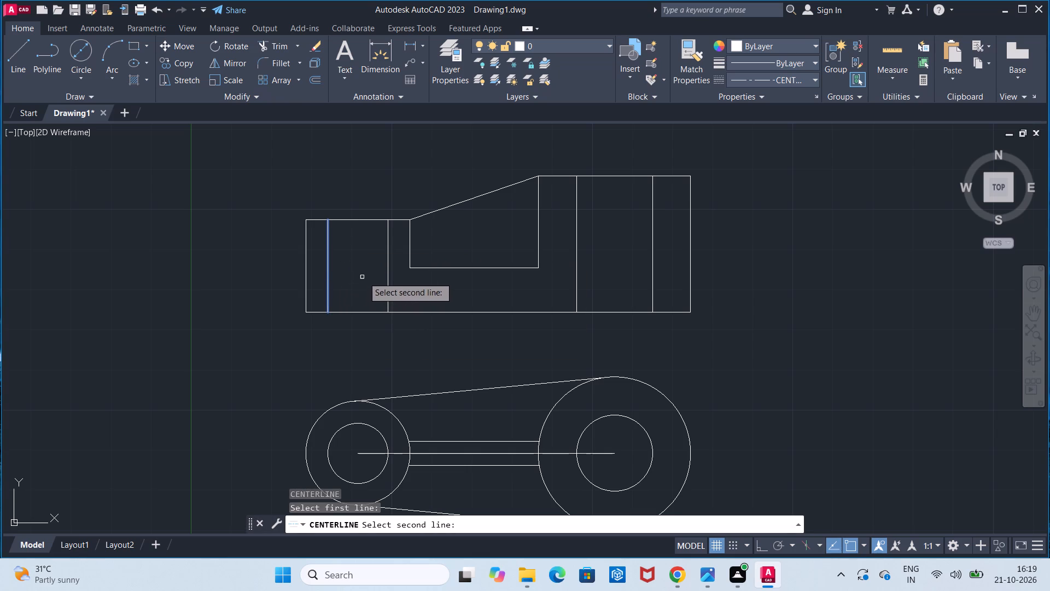
left_click(386, 273)
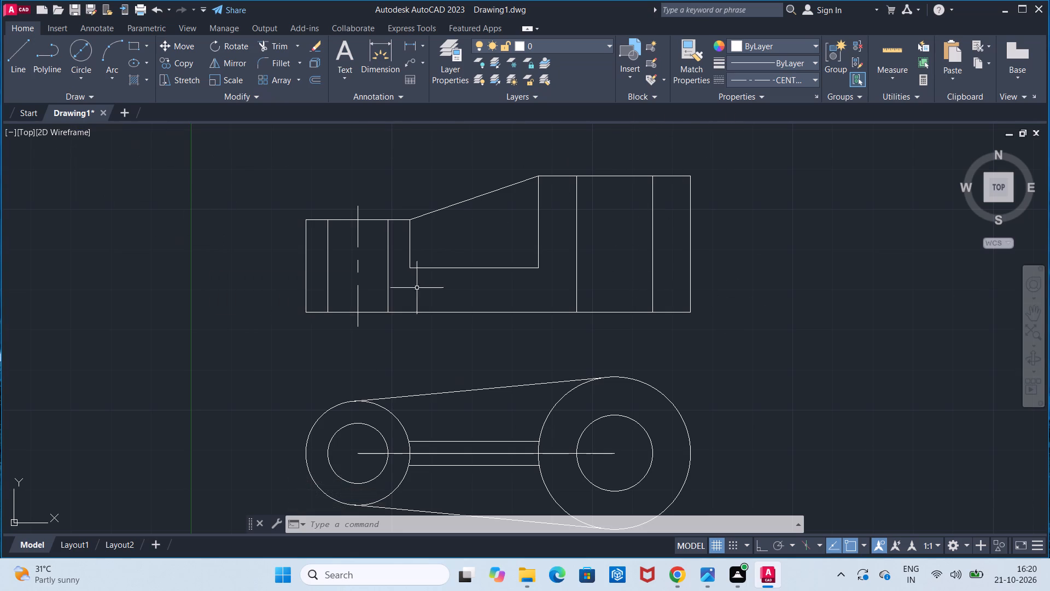
type("cl")
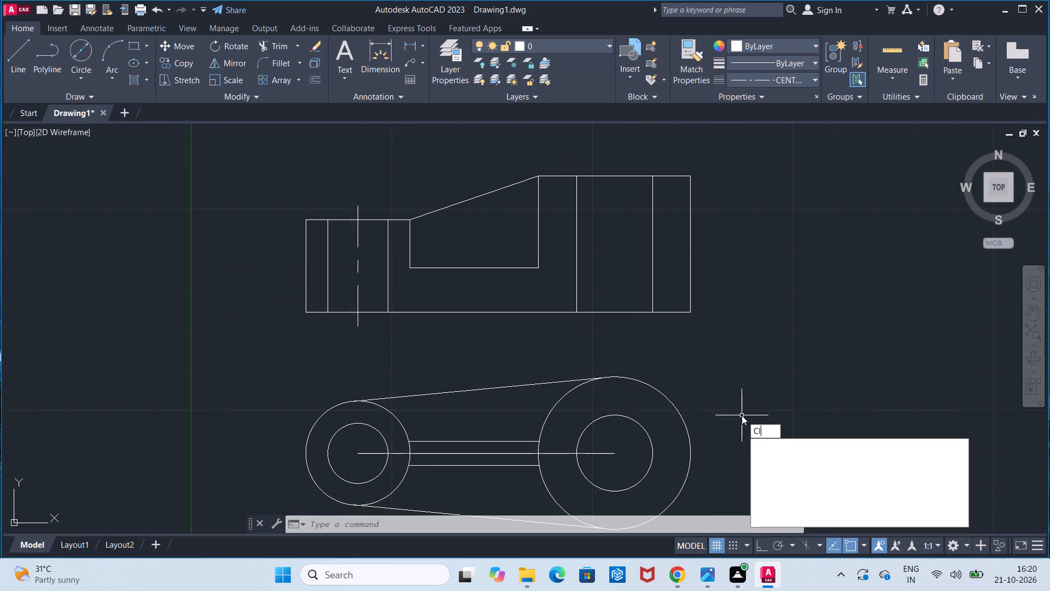
key("Return")
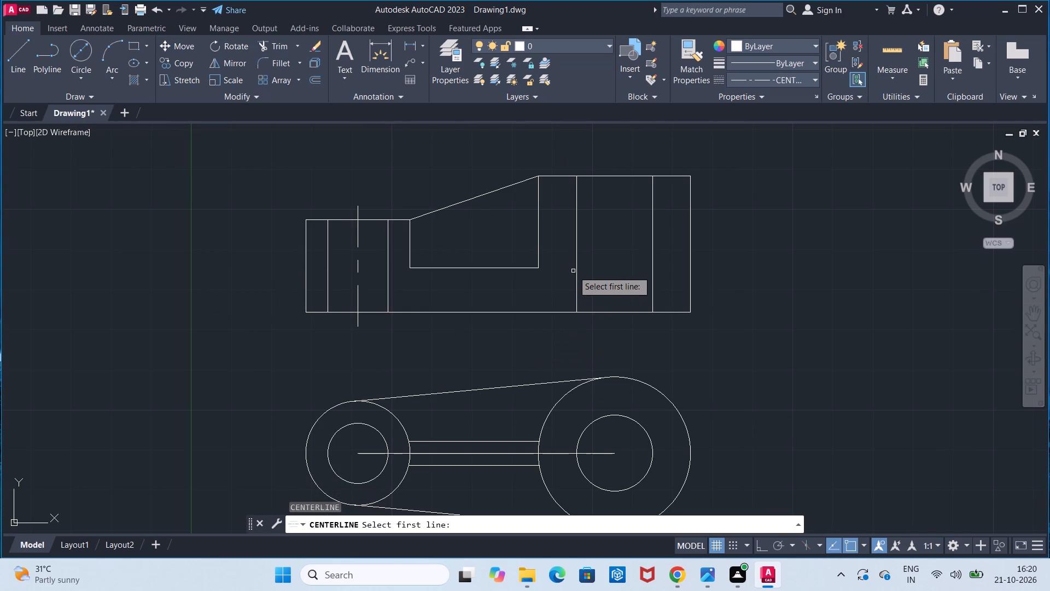
left_click(574, 269)
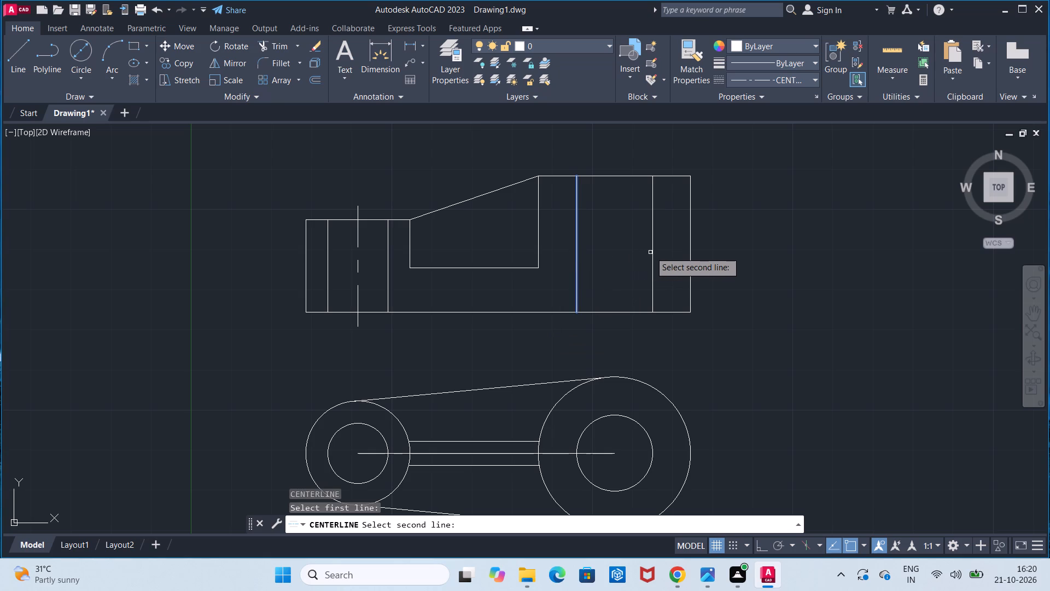
left_click(651, 251)
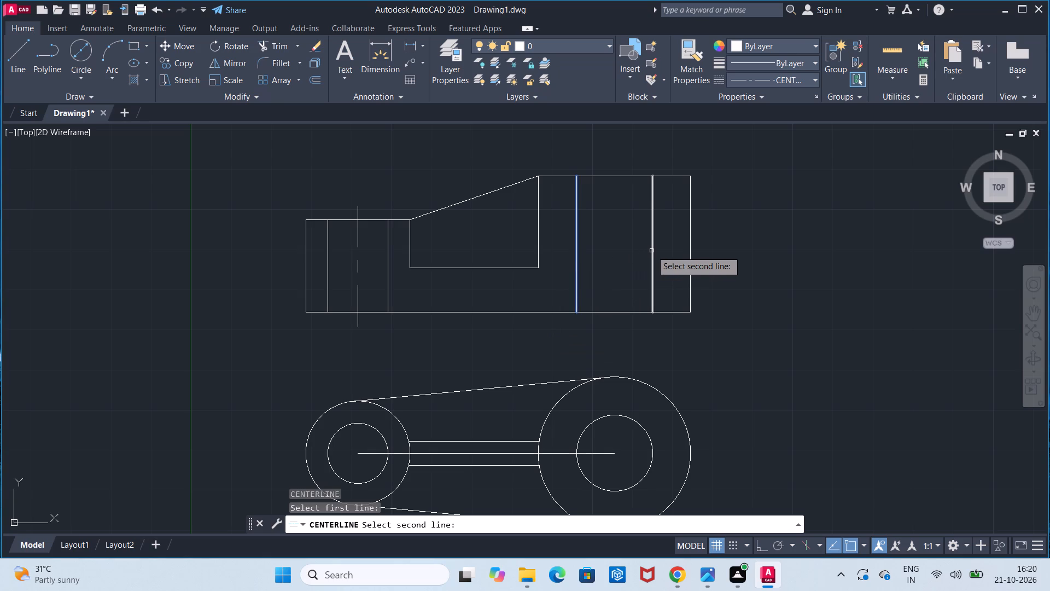
key("Escape")
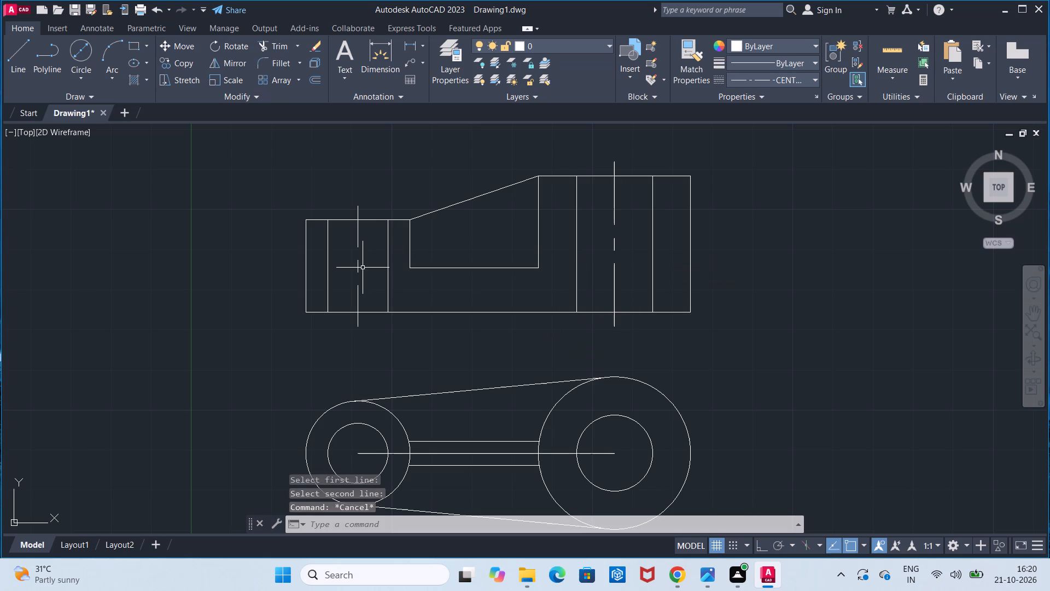
Explode both hole centerlines in the front view.
left_click(359, 268)
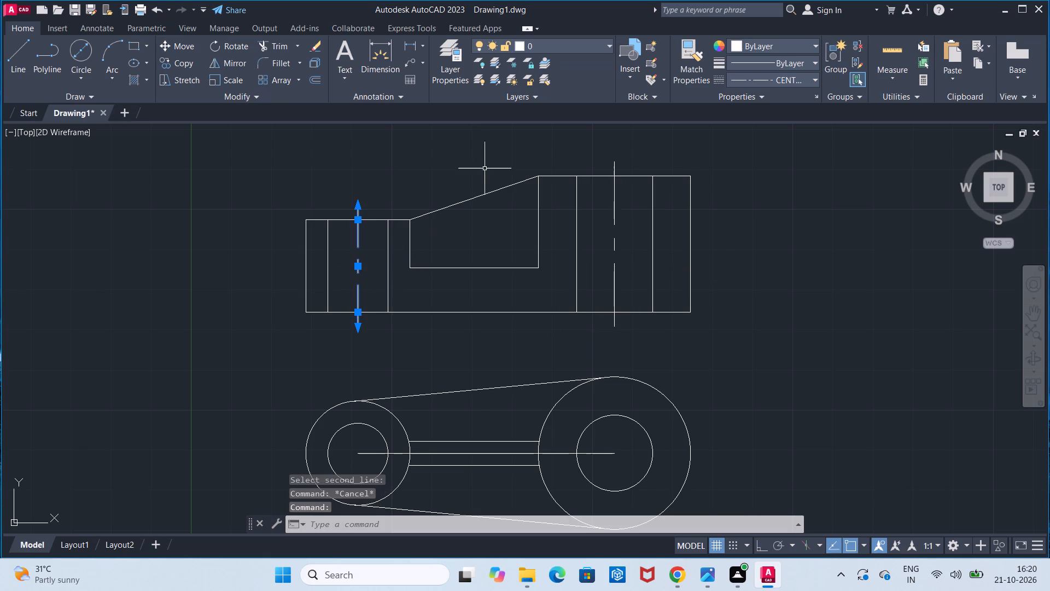
left_click(317, 65)
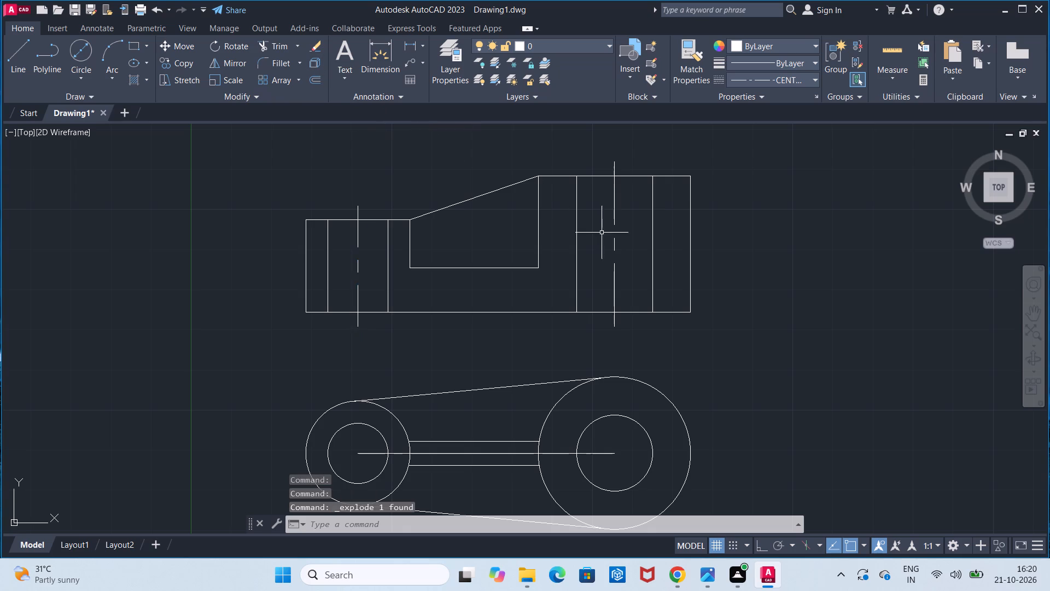
left_click(615, 247)
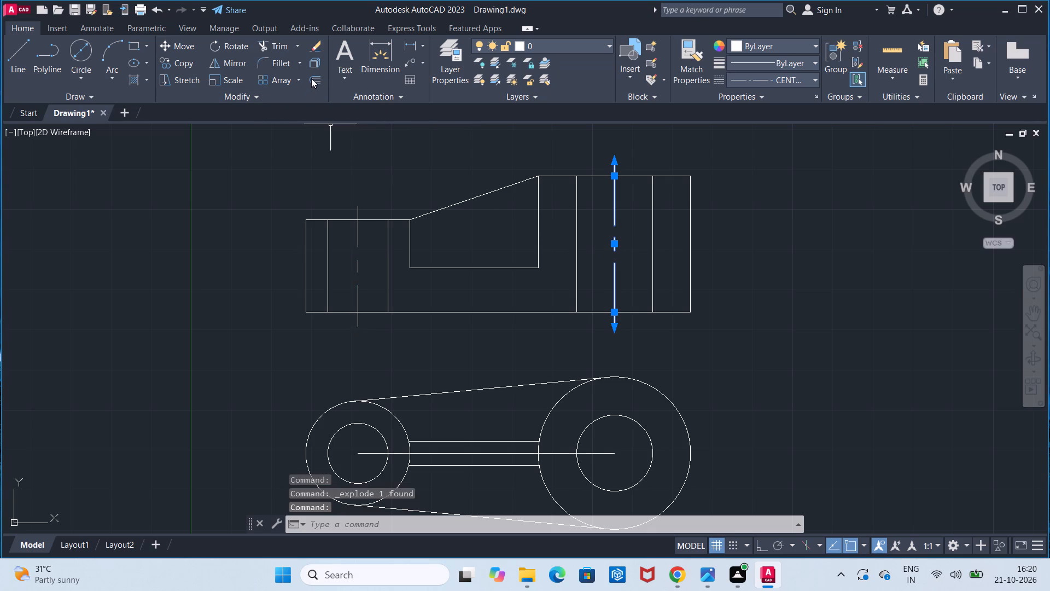
left_click(315, 69)
key("Escape")
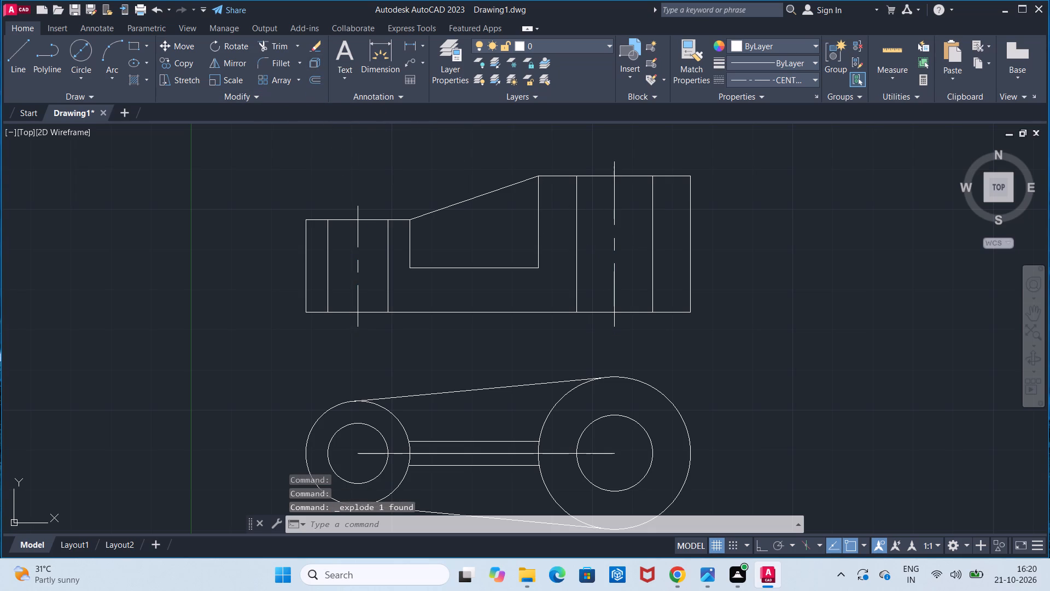
Trim the ends of both hole centerlines that extend past the bosses' top edges and the base line in the front view.
left_click(260, 42)
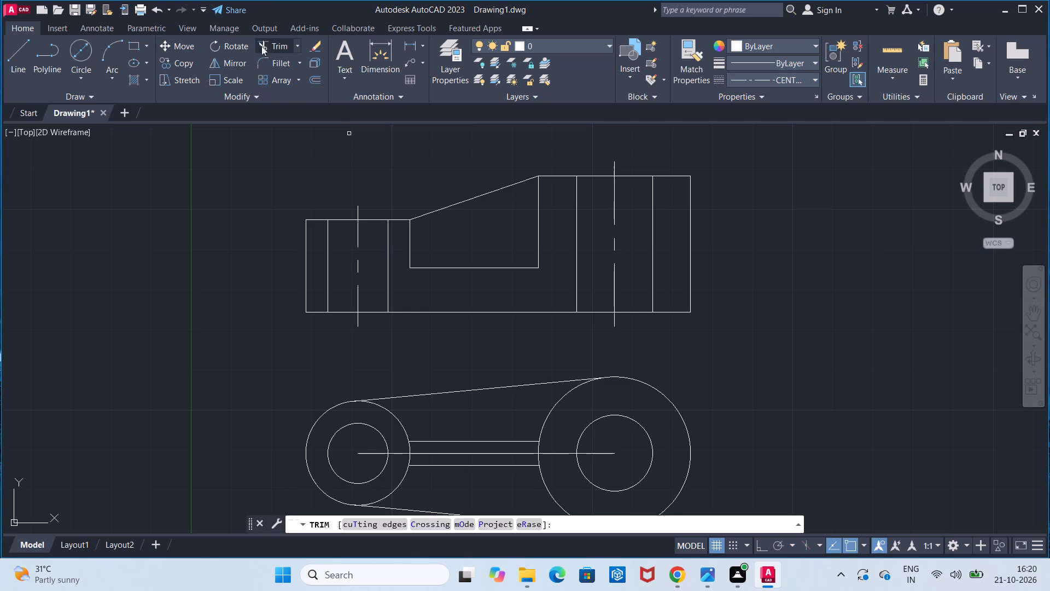
left_click(359, 204)
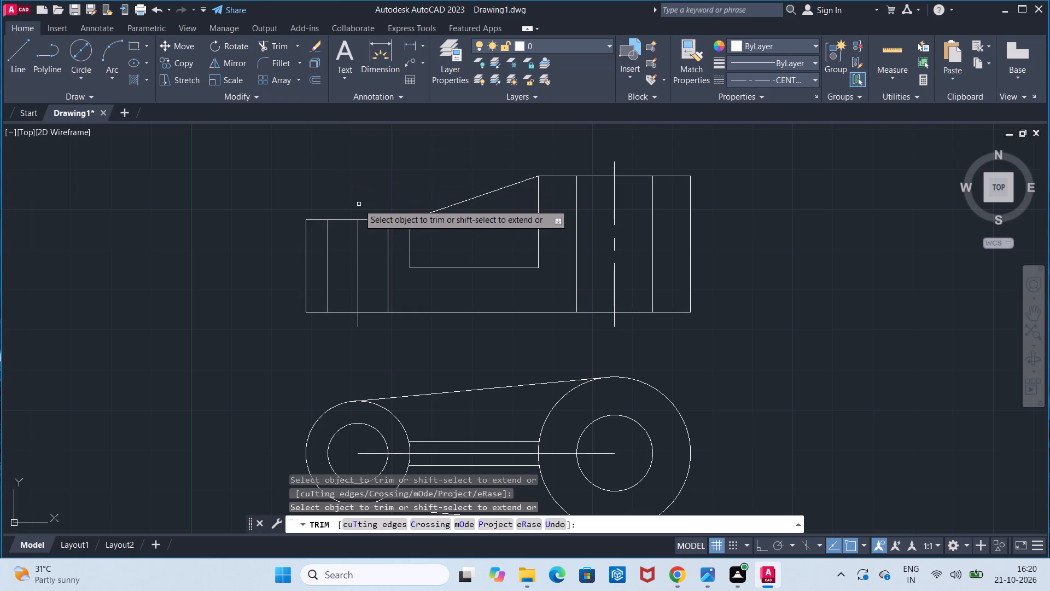
left_click(356, 325)
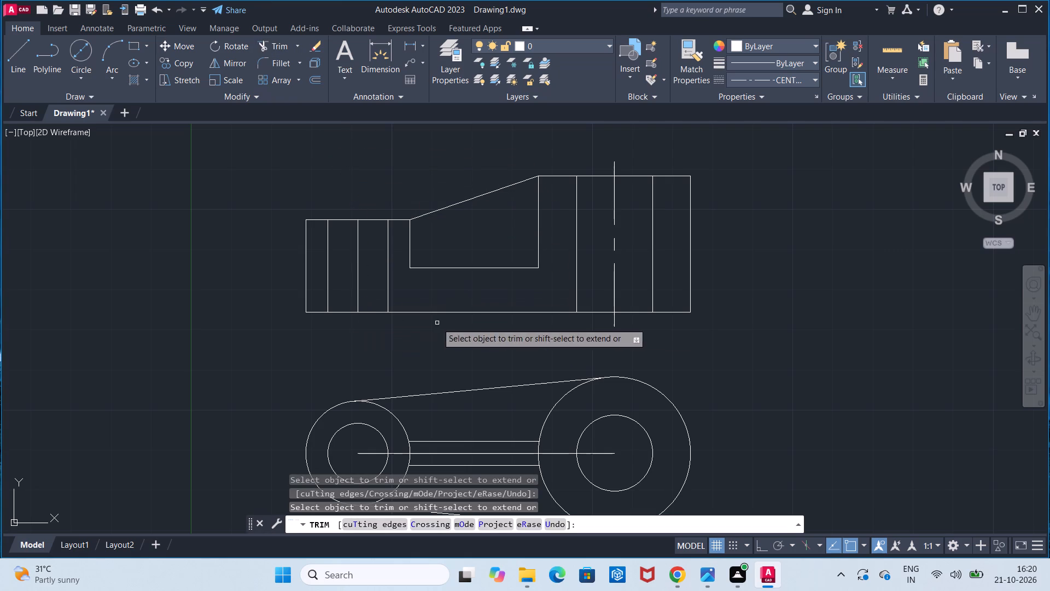
left_click(614, 320)
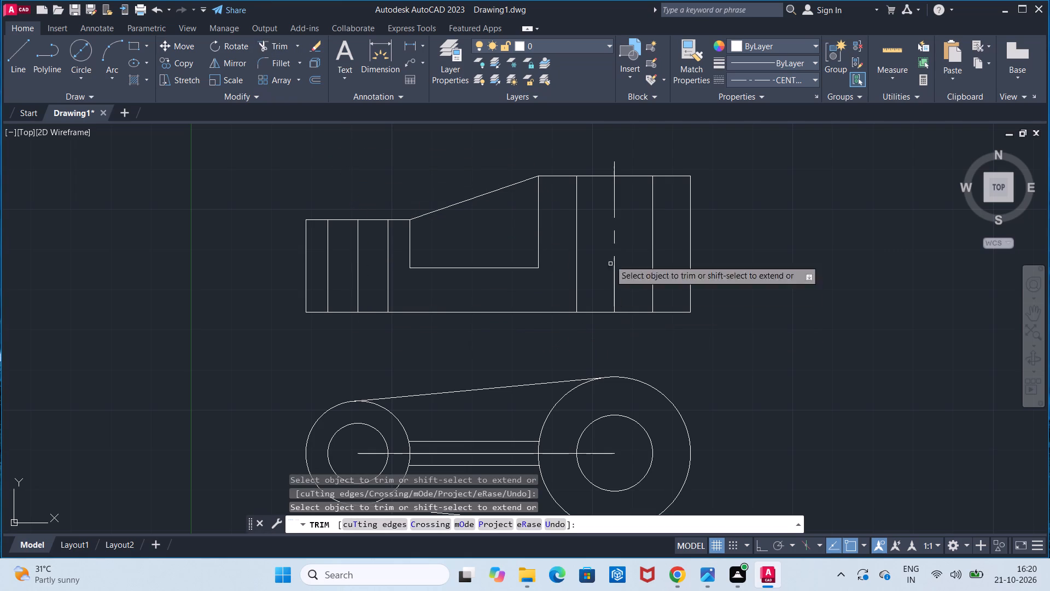
left_click(614, 165)
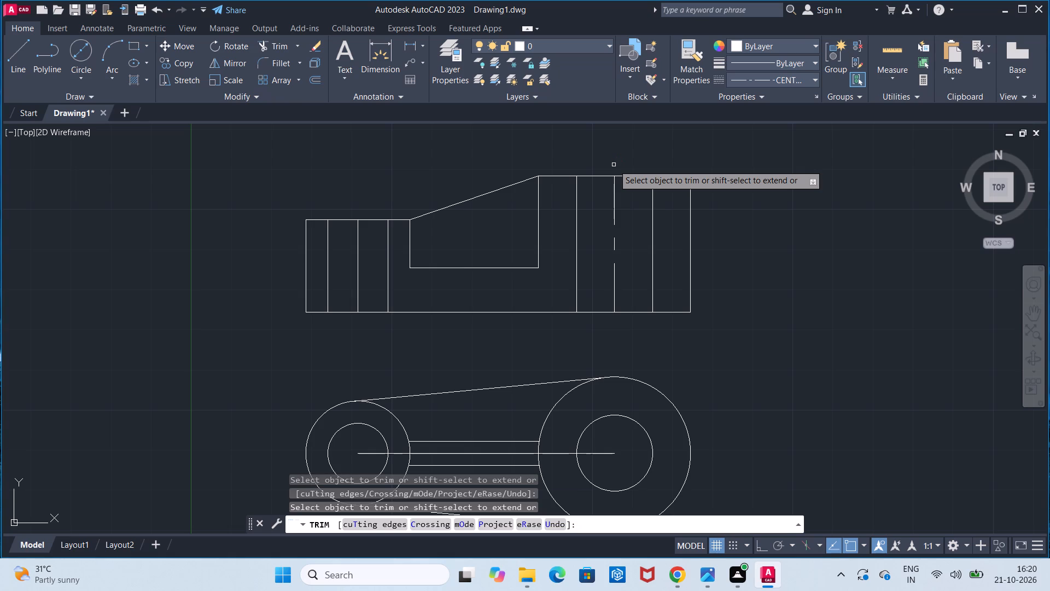
key("Escape")
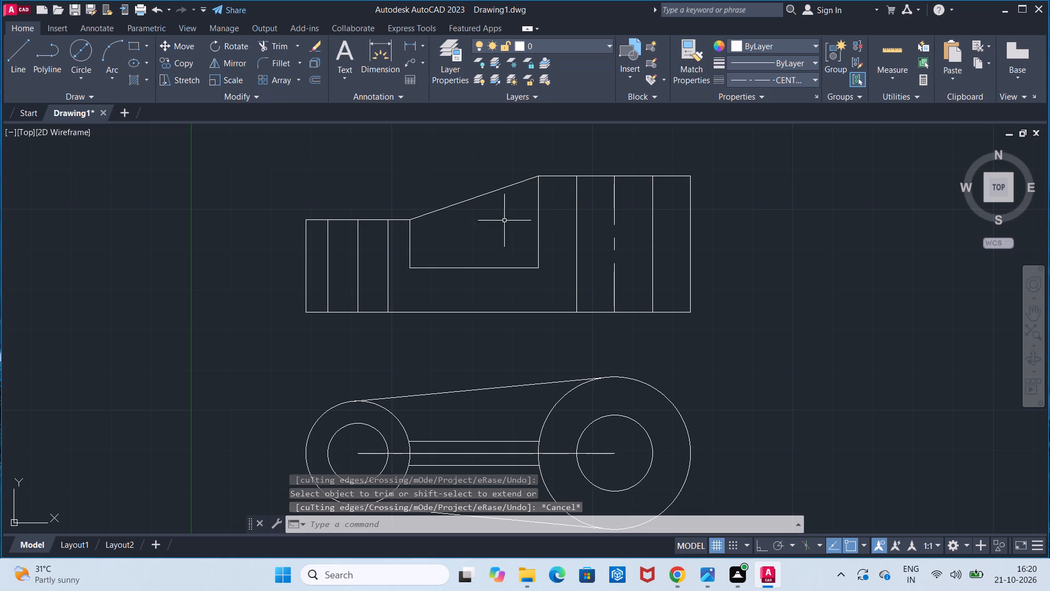
Hatch the front view's smaller boss outer wall, the connecting web section and the larger boss outer wall with the ANSI31 pattern.
left_click(129, 79)
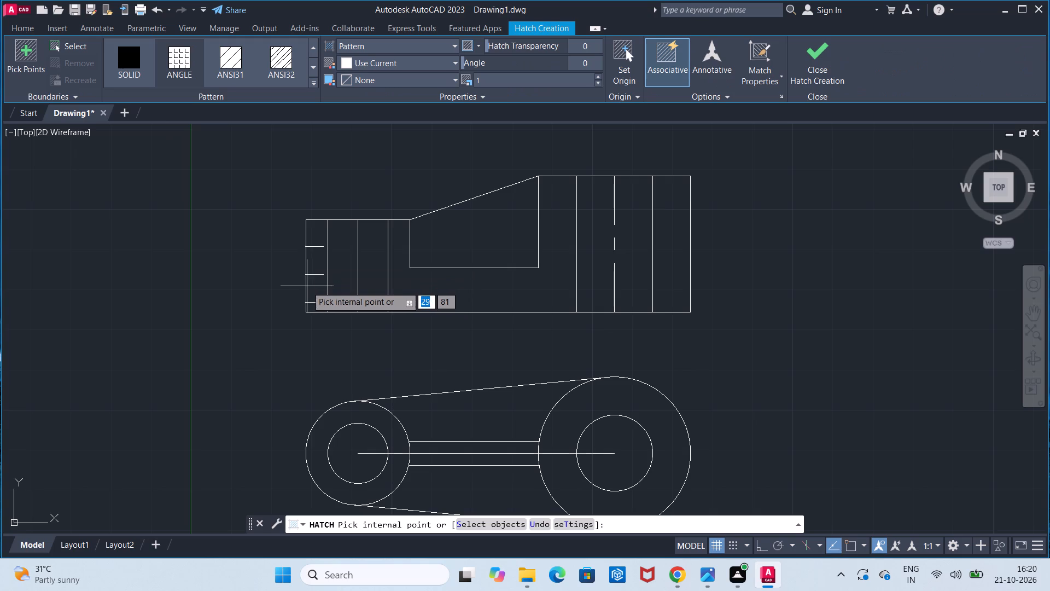
left_click(237, 69)
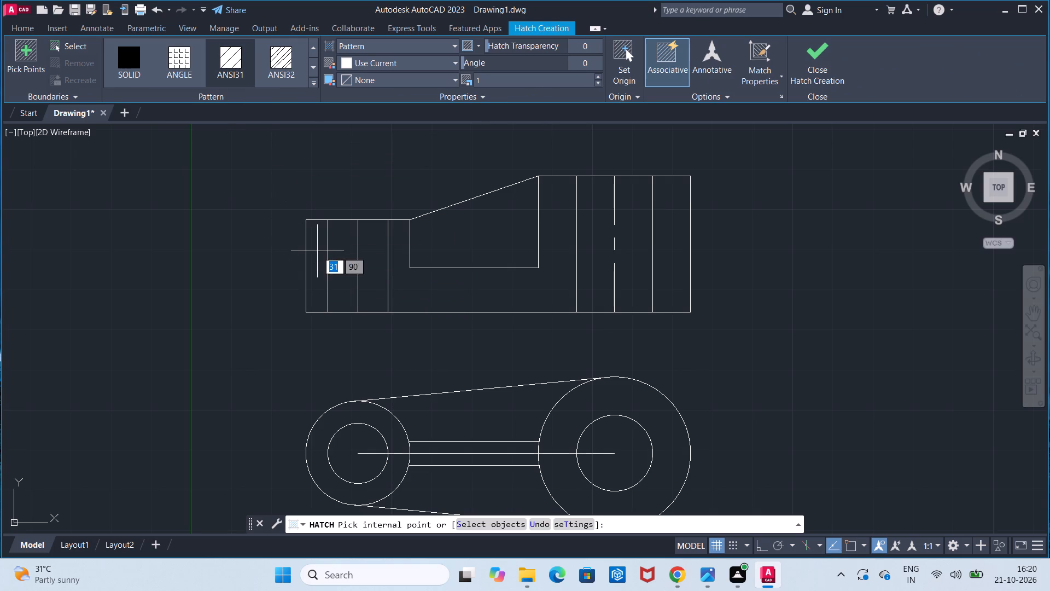
left_click(317, 251)
left_click(392, 297)
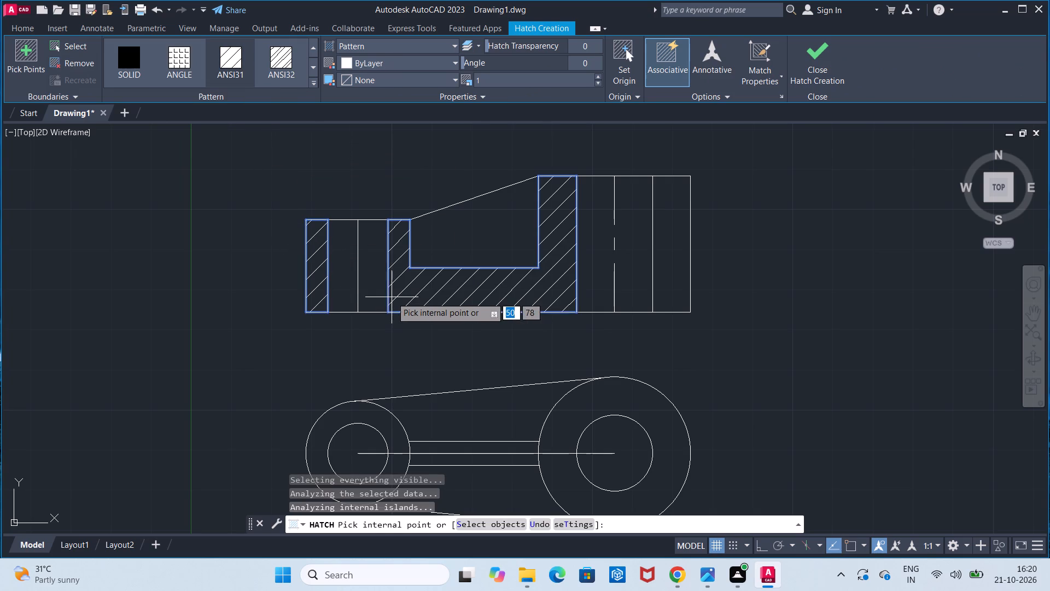
left_click(662, 284)
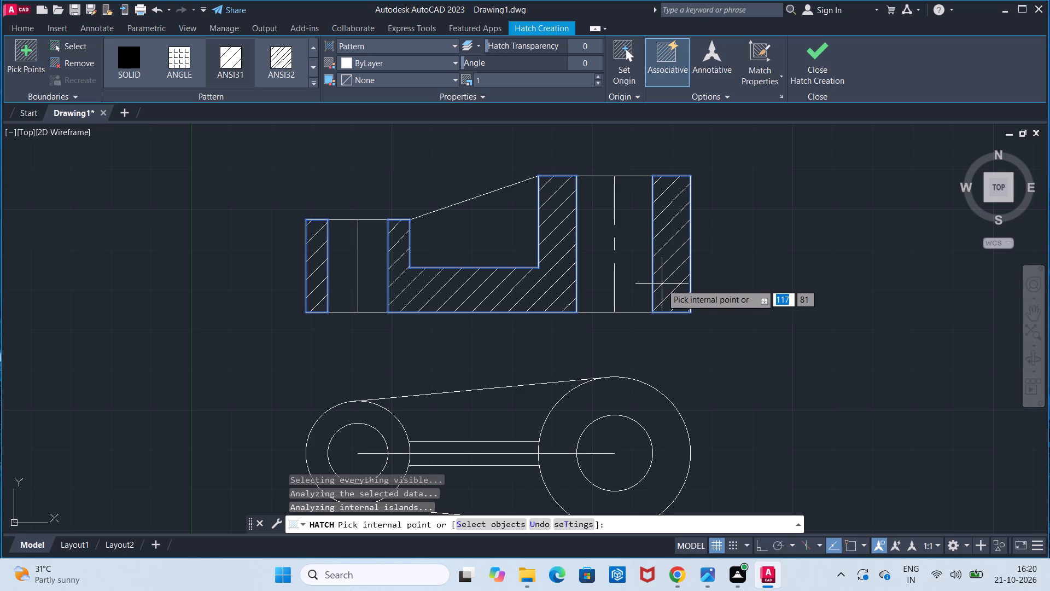
left_click(818, 73)
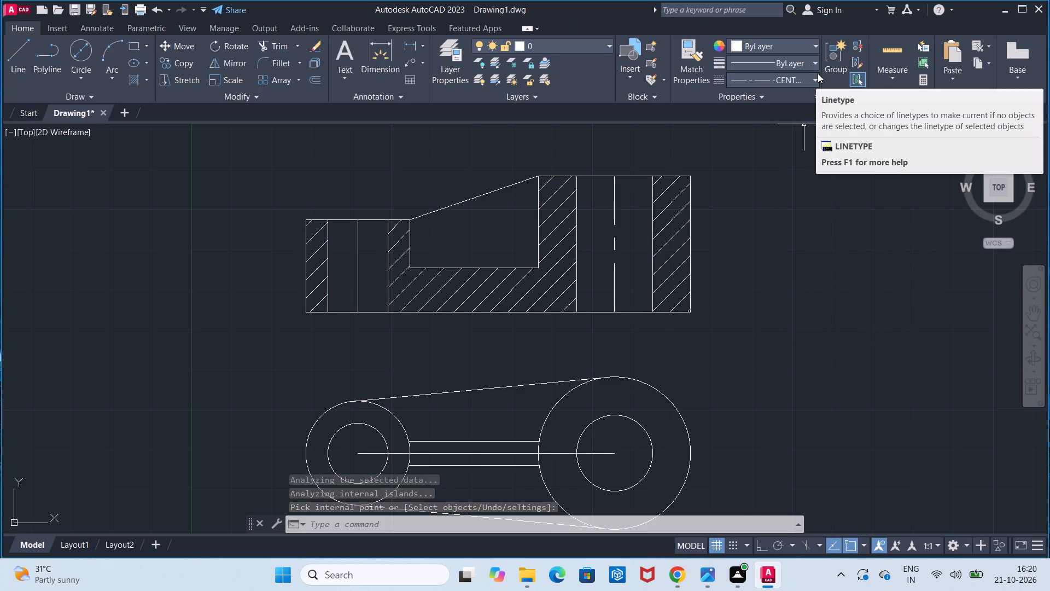
Set the current linetype to ByLayer.
scroll(818, 73, "down", 1)
scroll(816, 200, "down", 1)
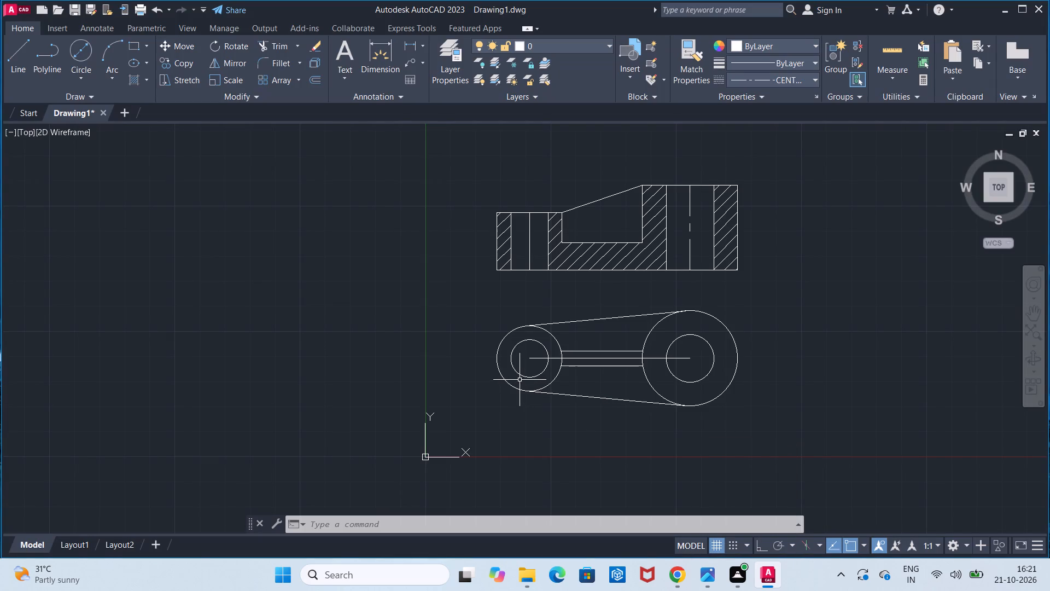
left_click(770, 78)
left_click(775, 96)
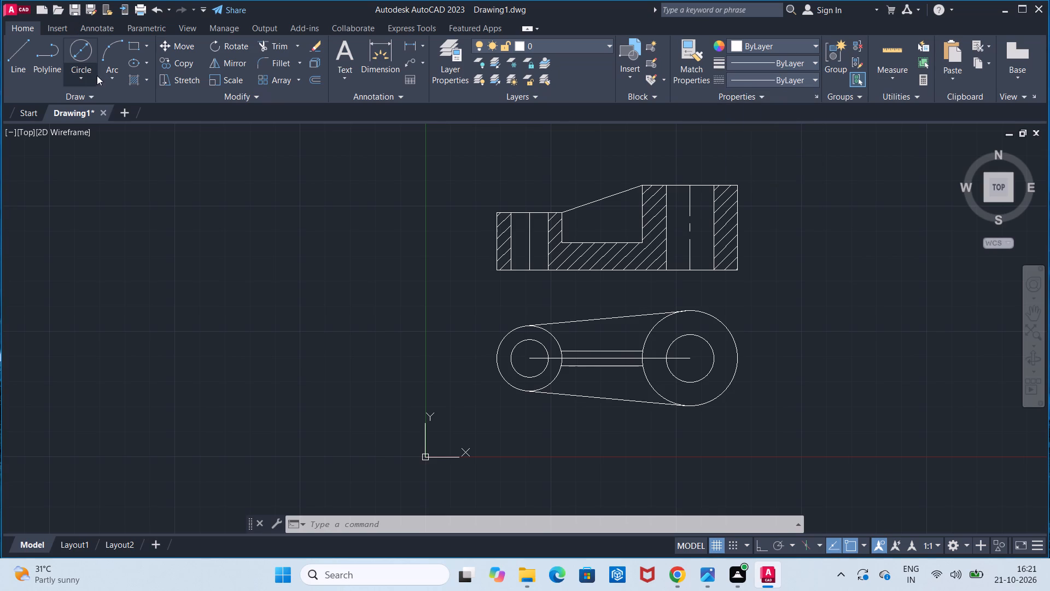
Add vertical linear dimensions for the heights of the smaller and larger bosses, placed just outside the front view's outer edges.
left_click(407, 40)
left_click(497, 208)
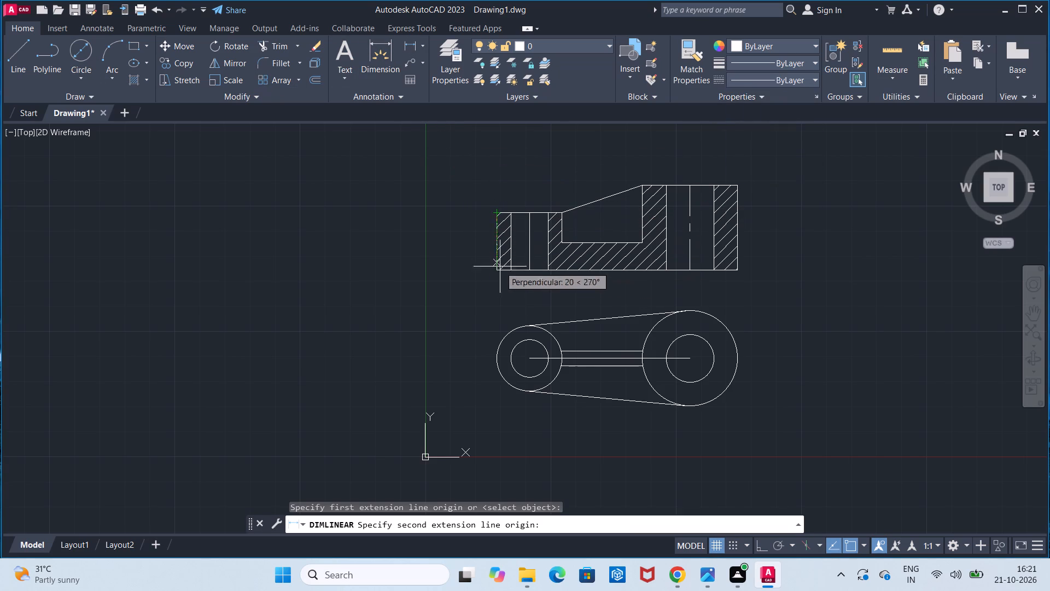
left_click(500, 273)
left_click(482, 275)
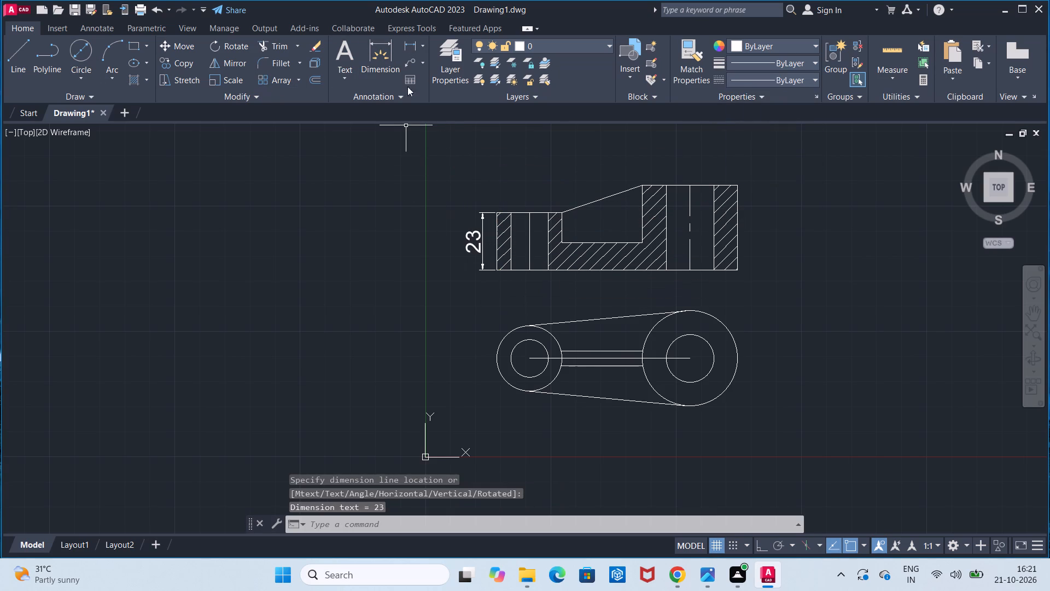
left_click(411, 51)
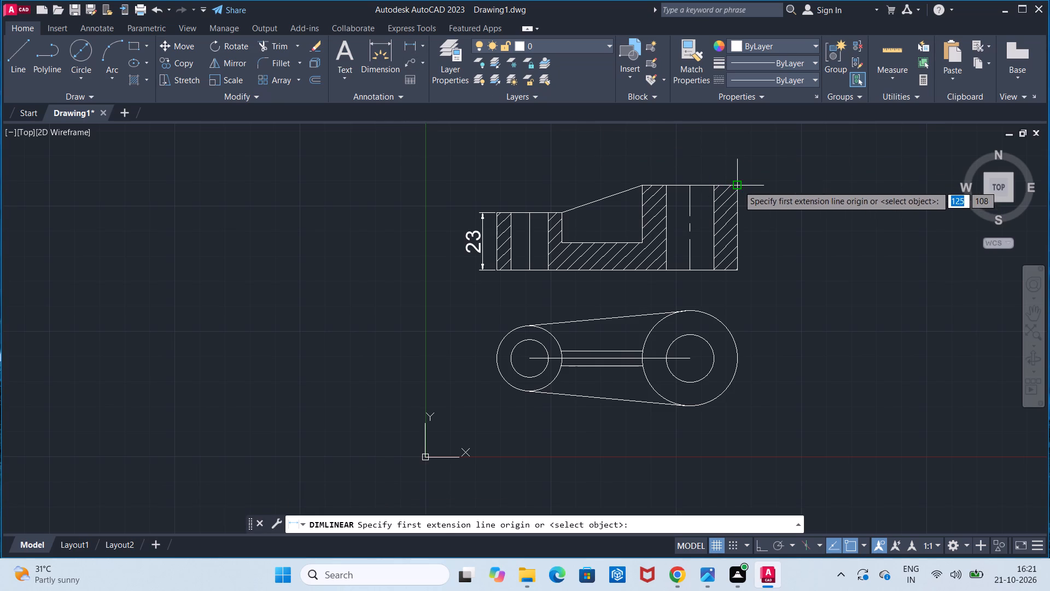
left_click(738, 186)
left_click(739, 271)
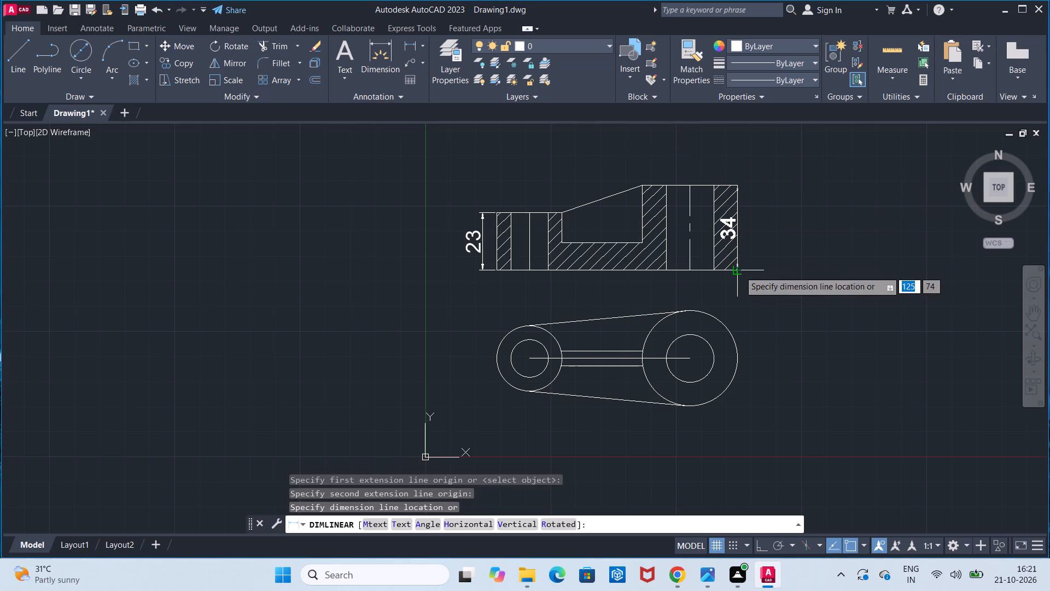
left_click(763, 265)
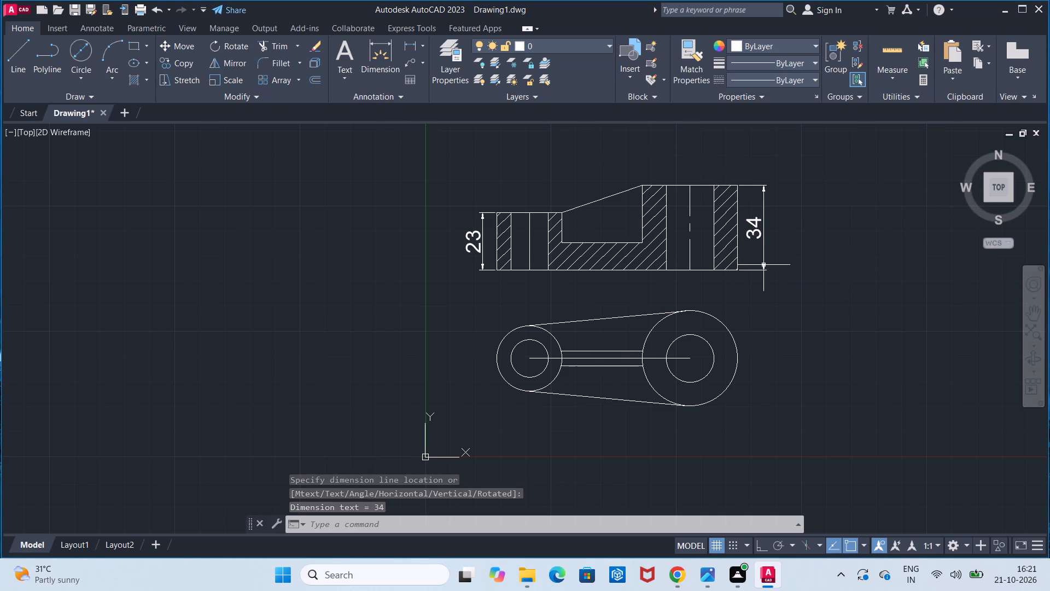
Add a vertical linear dimension for the thickness of the connecting web in the front view, placed within the hatched section.
left_click(412, 44)
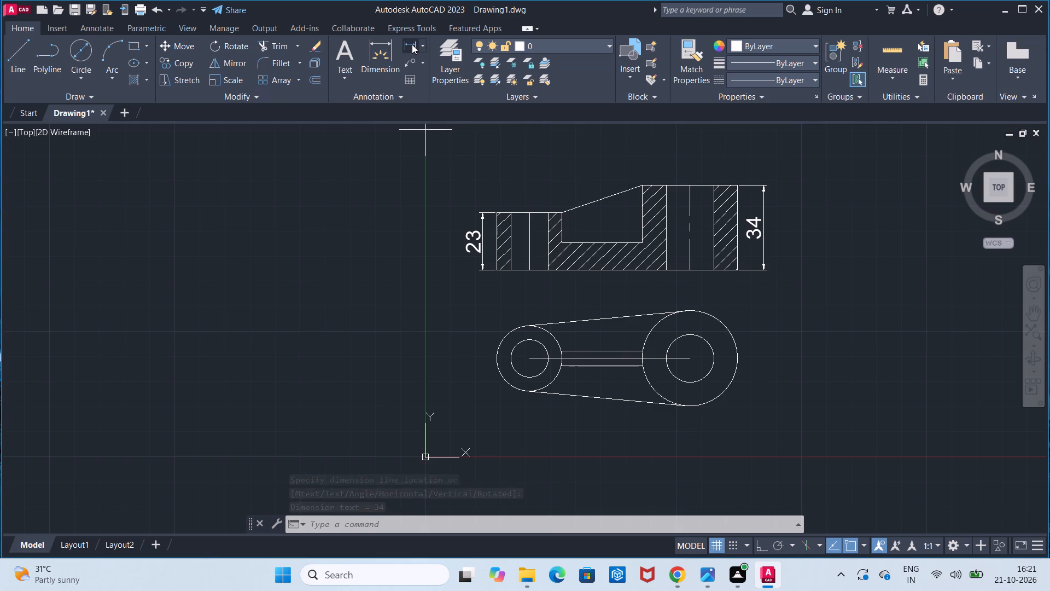
left_click(604, 246)
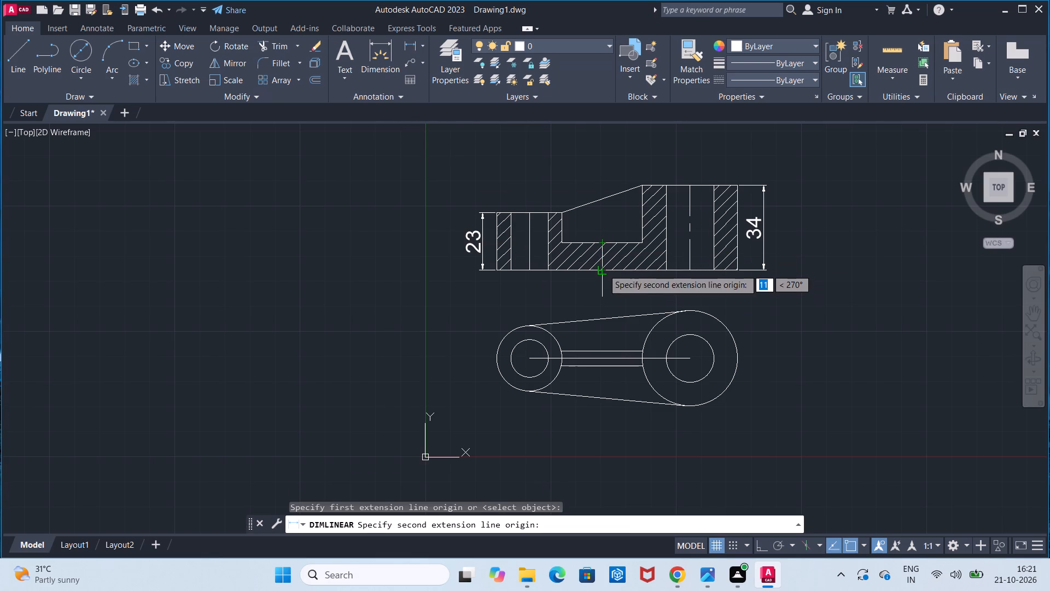
left_click(603, 269)
left_click(603, 269)
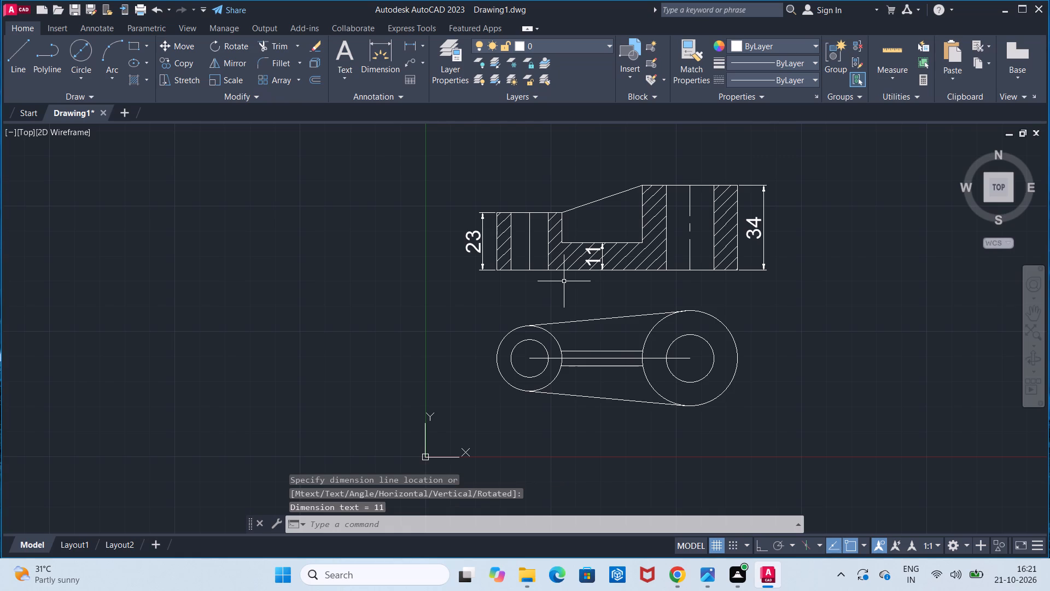
Add a horizontal linear dimension between the two boss centres in the plan view, placed just above the view.
scroll(564, 281, "up", 1)
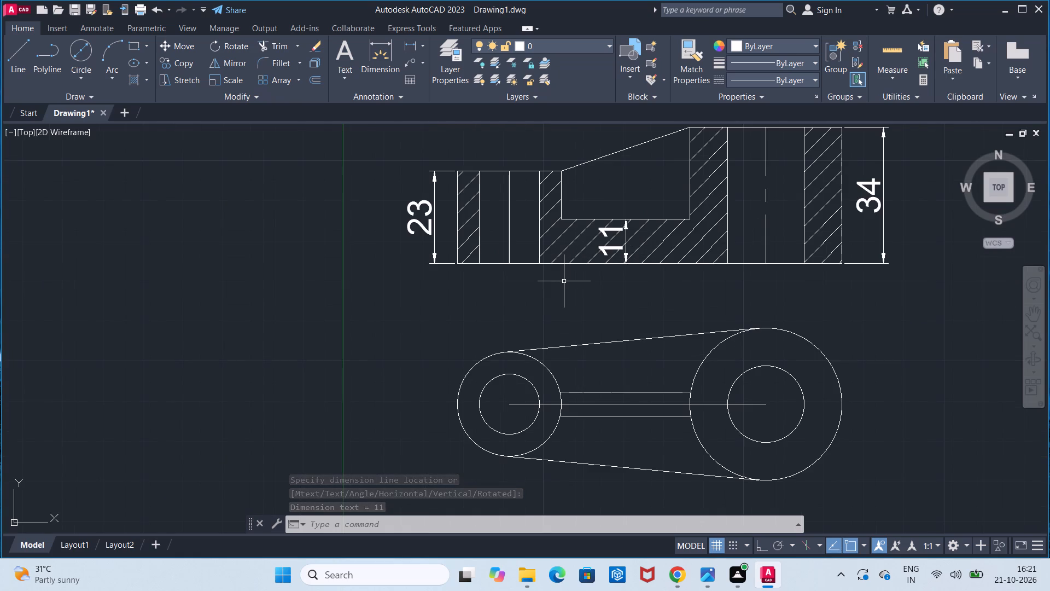
left_click(406, 50)
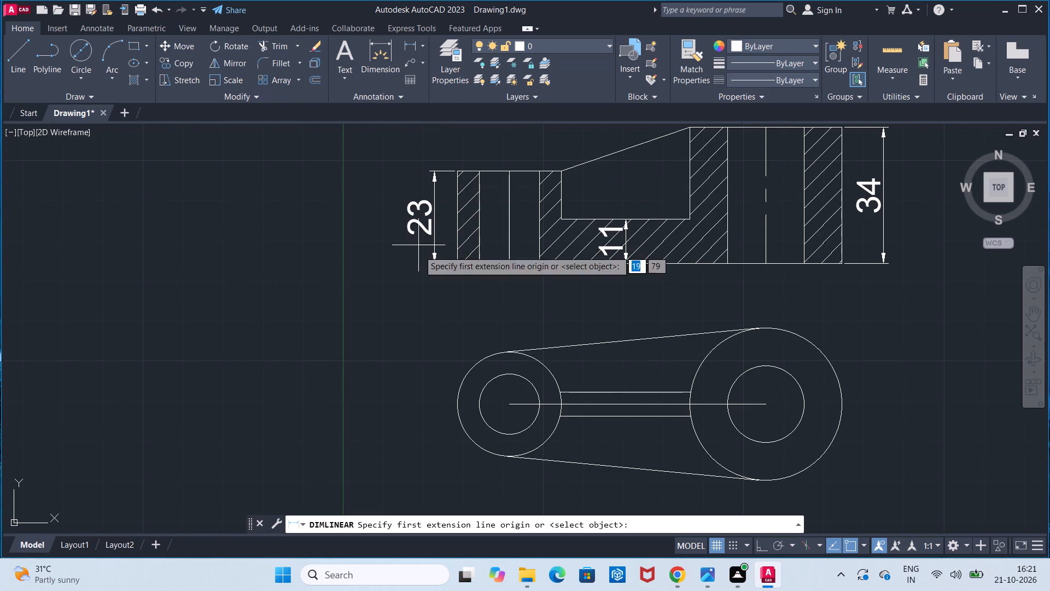
left_click(507, 403)
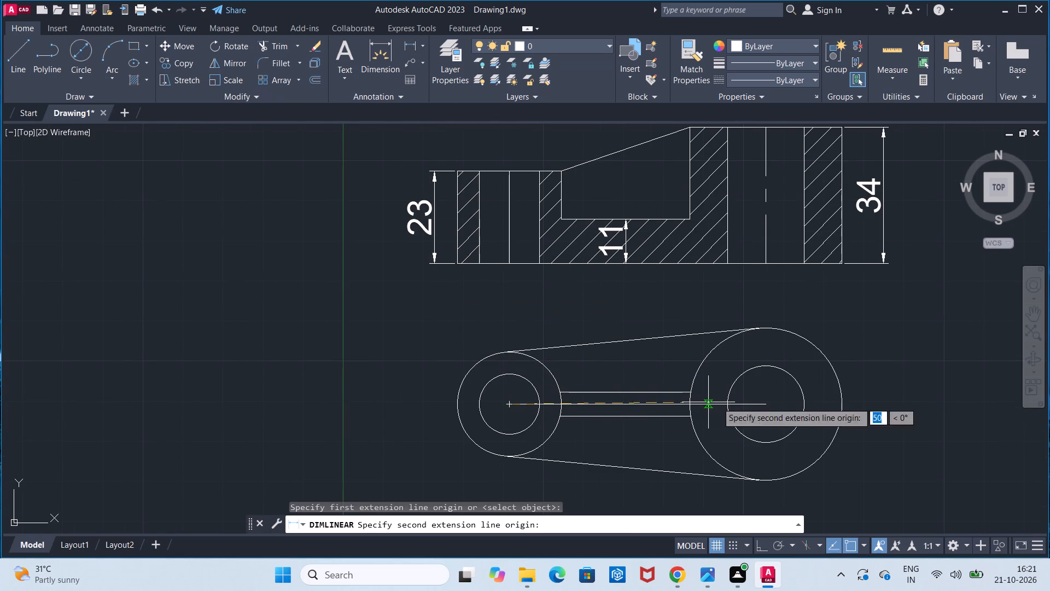
left_click(764, 402)
left_click(764, 314)
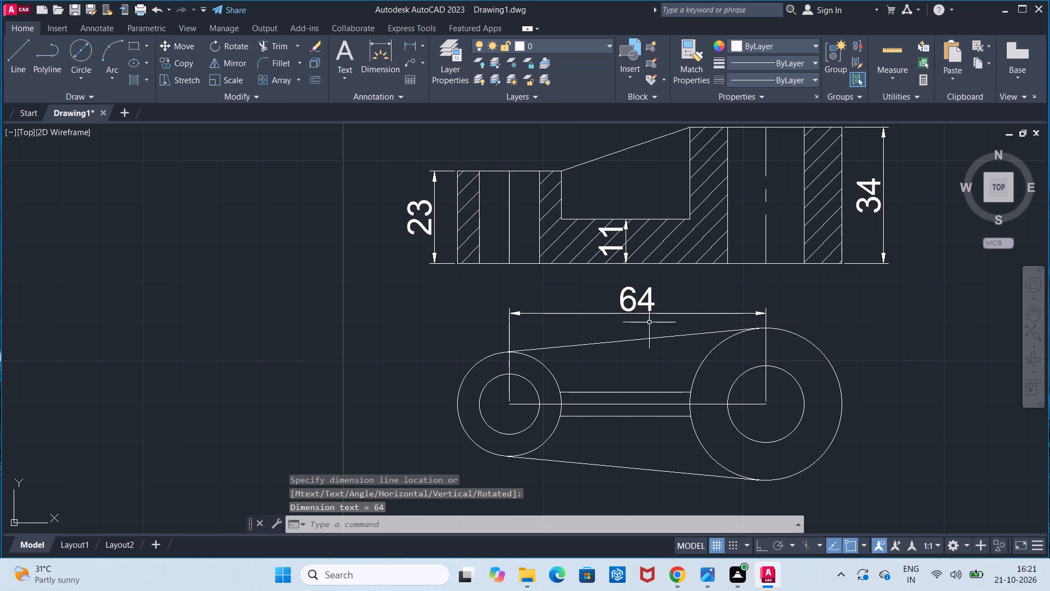
Add a vertical linear dimension for the width of the central rib between the bosses in the plan view.
left_click(413, 43)
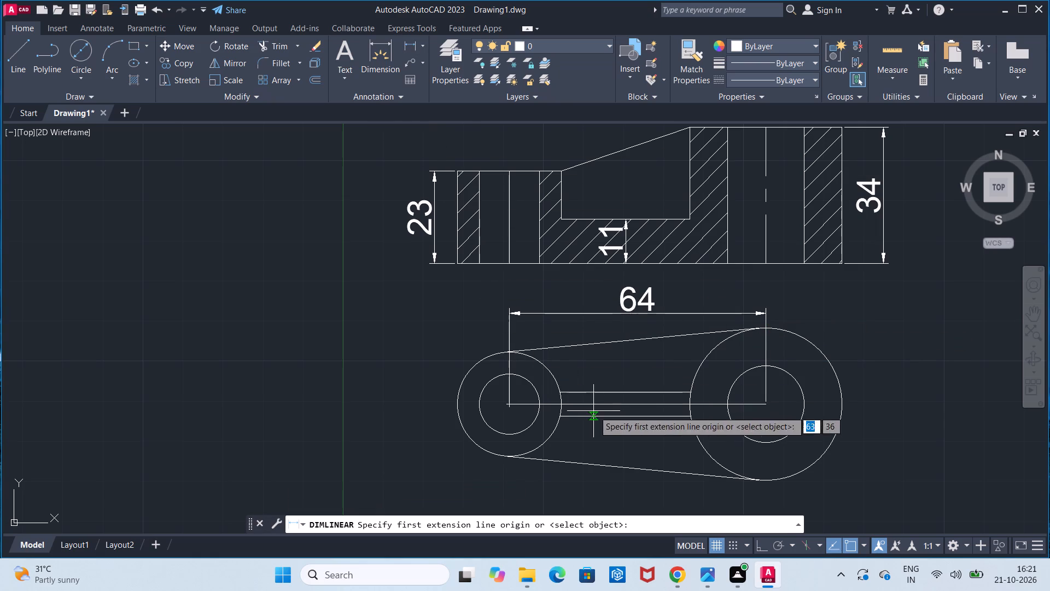
left_click(628, 392)
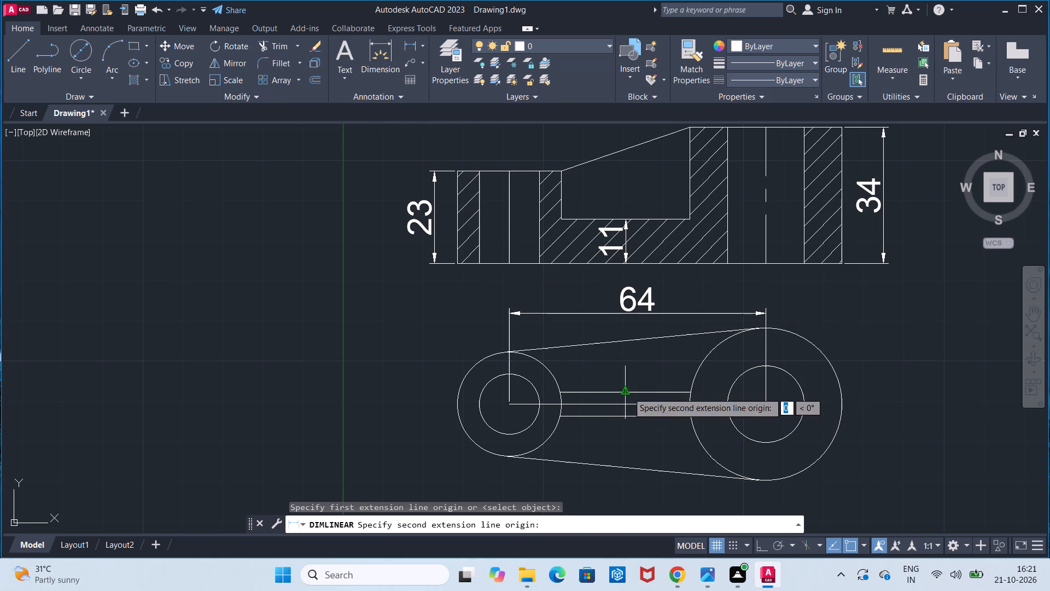
left_click(628, 423)
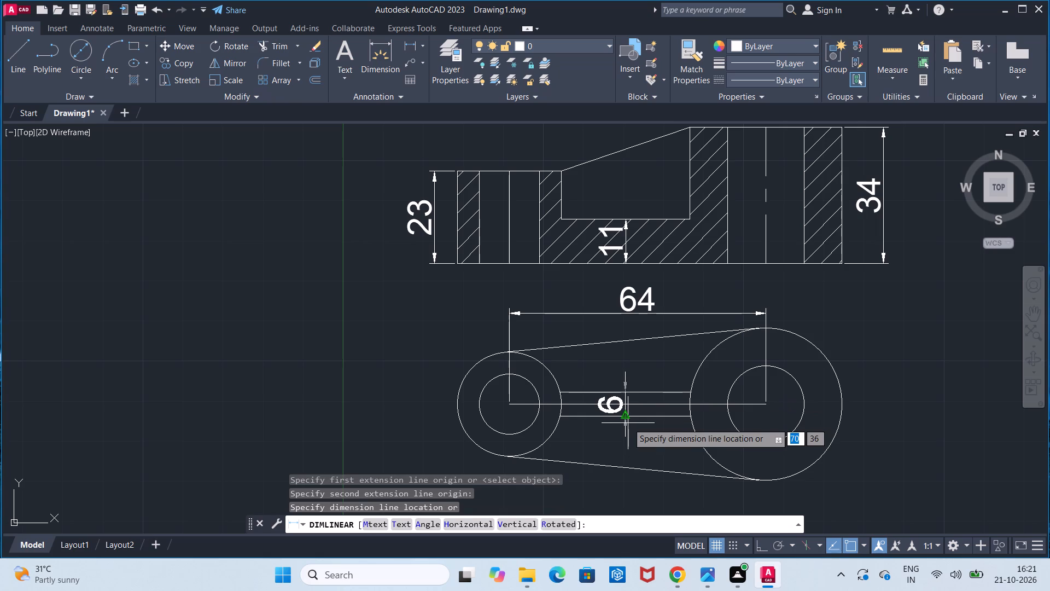
left_click(621, 423)
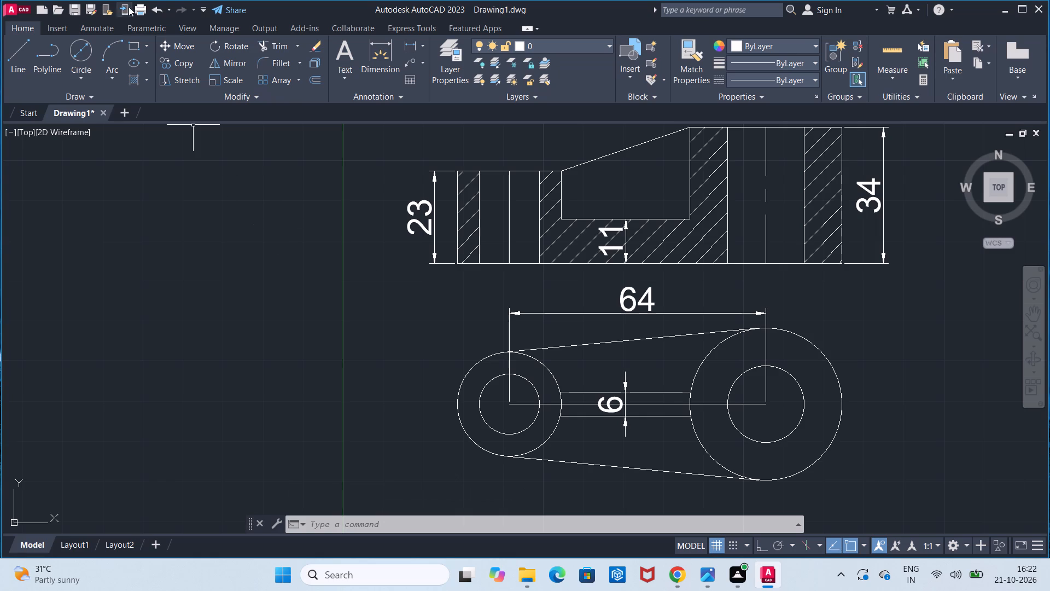
Add diameter dimensions to the outer circle and the hole of the smaller boss in the plan view, with texts outside the part.
left_click(419, 49)
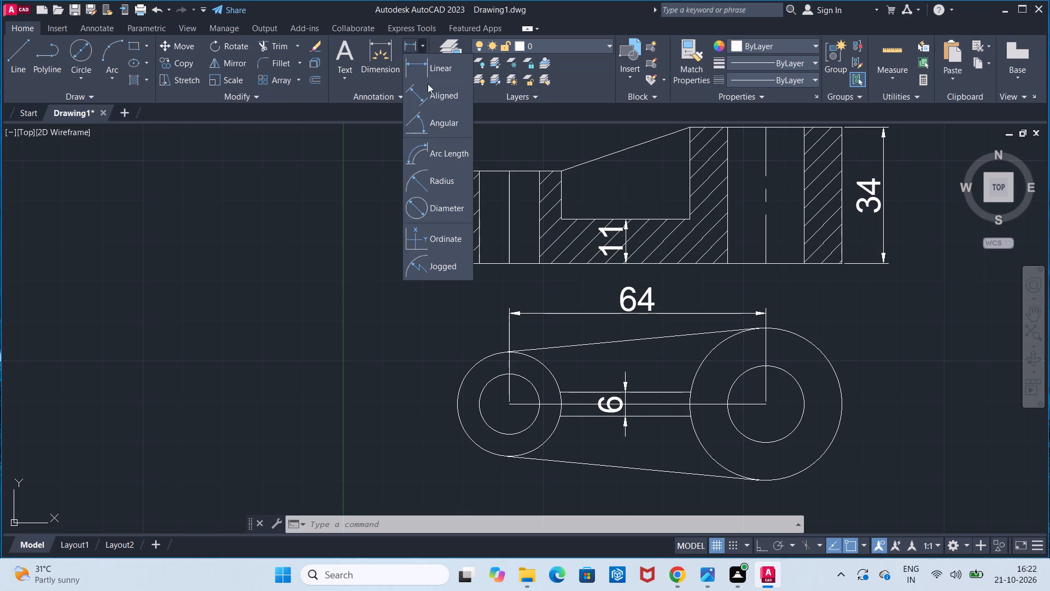
left_click(427, 195)
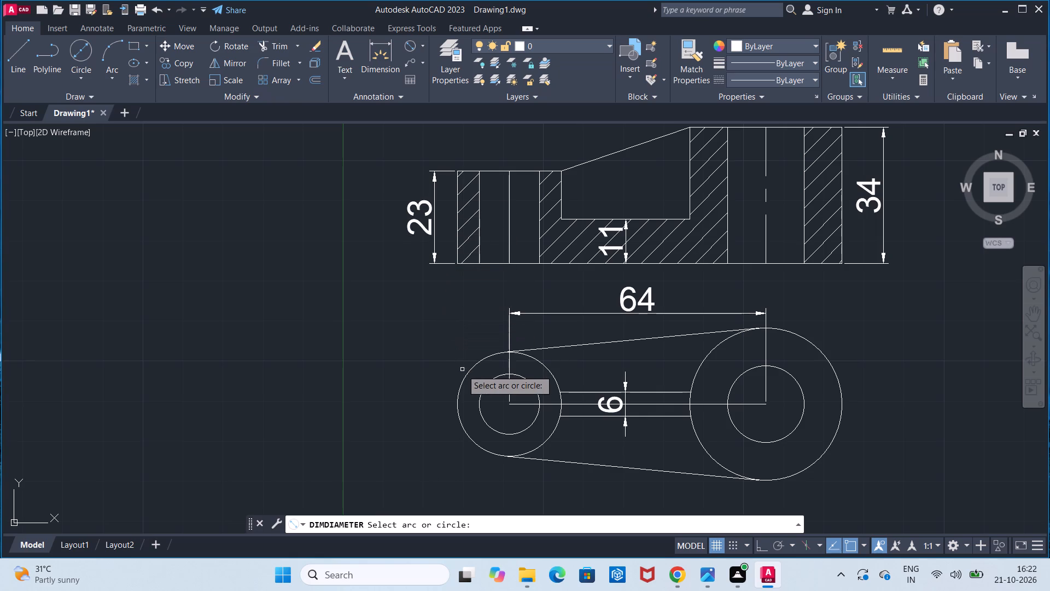
left_click(462, 384)
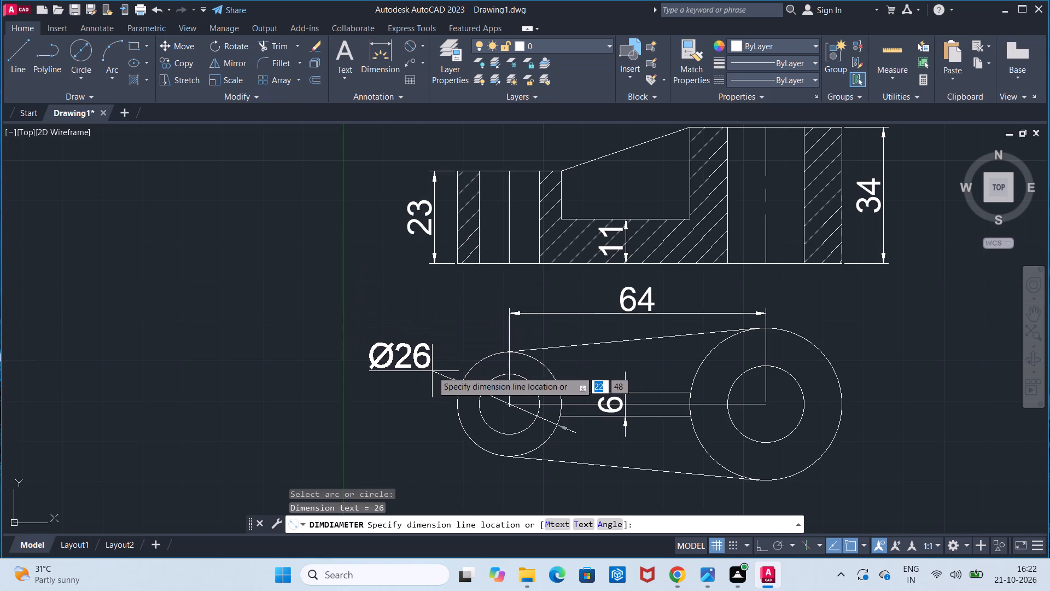
left_click(432, 371)
left_click(403, 50)
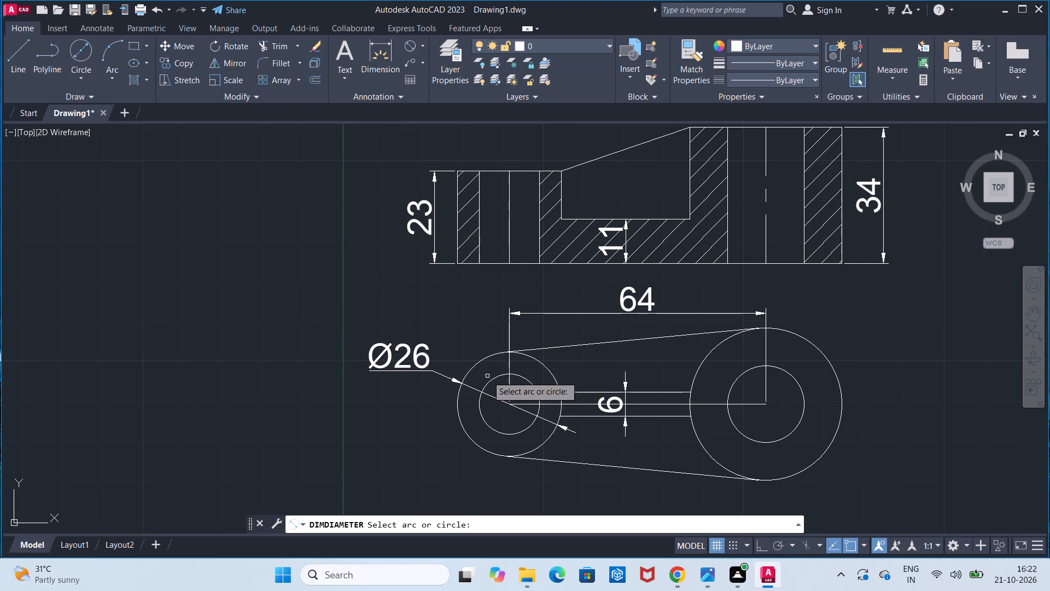
left_click(489, 383)
left_click(471, 308)
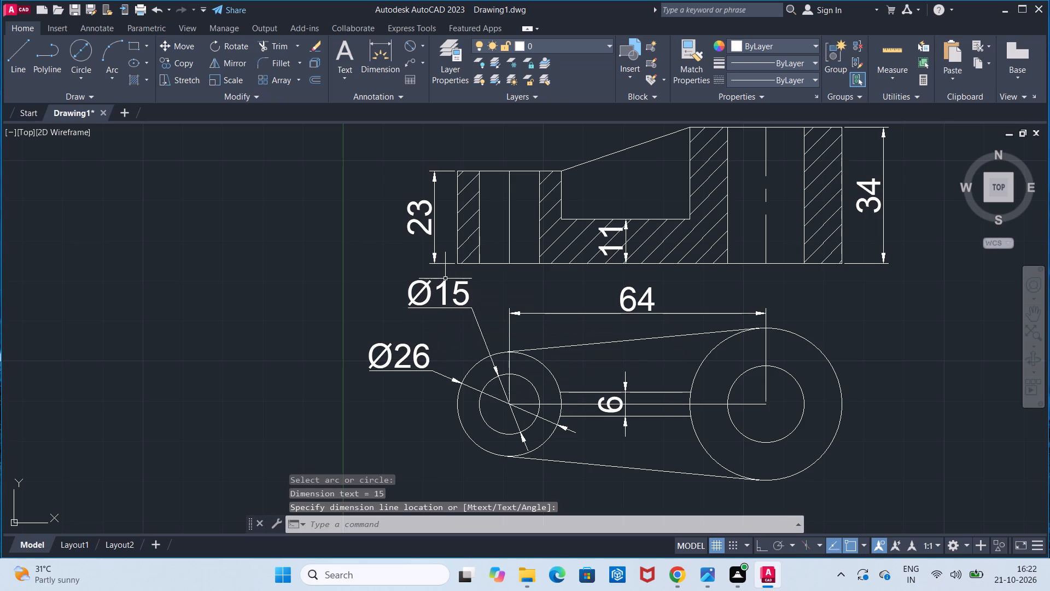
Add diameter dimensions to the outer circle and the hole of the larger boss in the plan view, with texts outside the part.
scroll(445, 279, "down", 1)
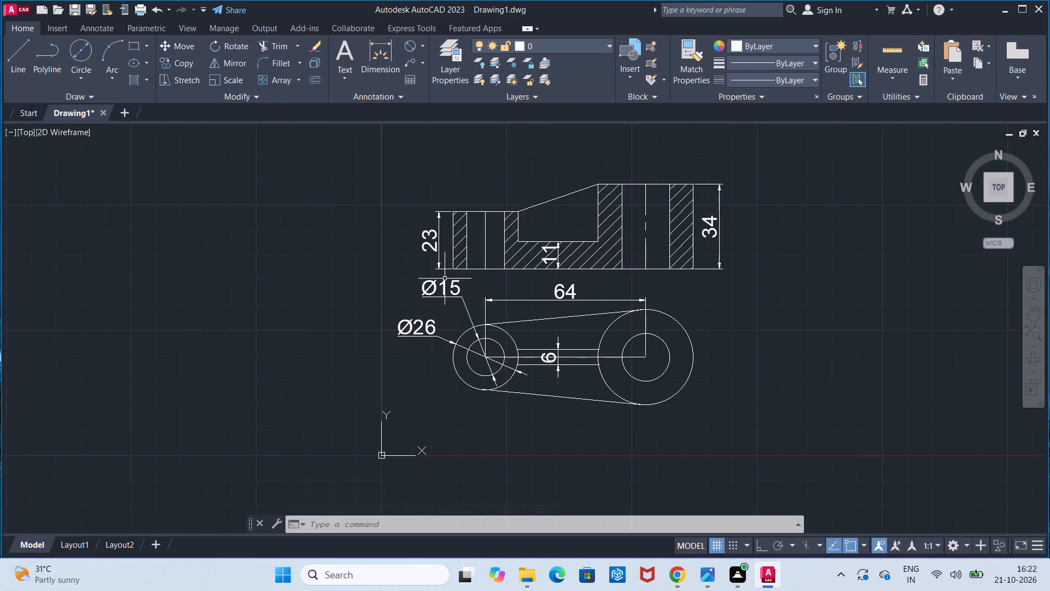
left_click(407, 43)
left_click(685, 331)
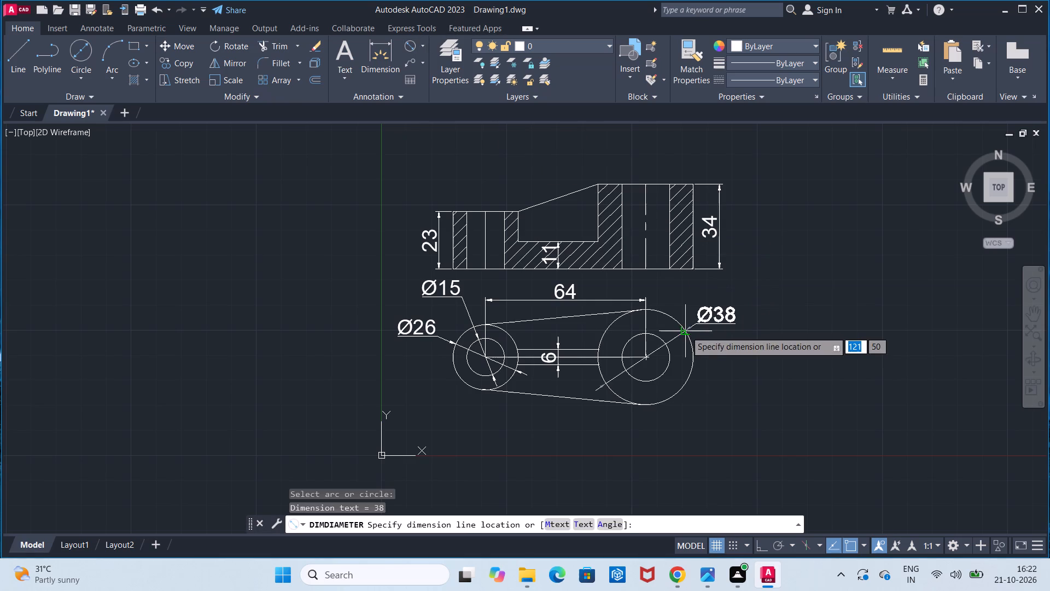
left_click(706, 327)
left_click(407, 50)
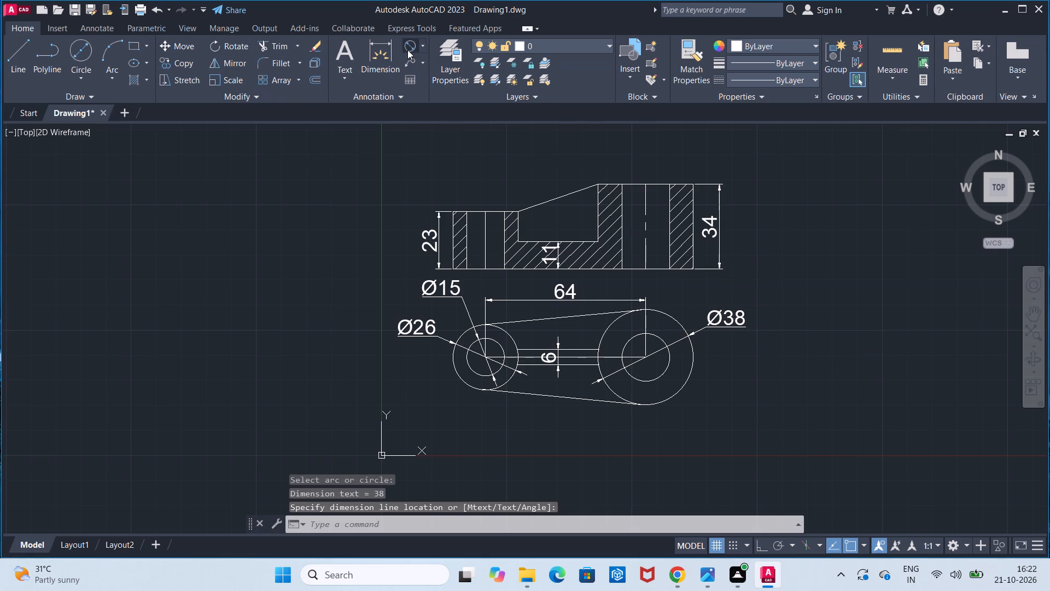
left_click(669, 366)
left_click(711, 366)
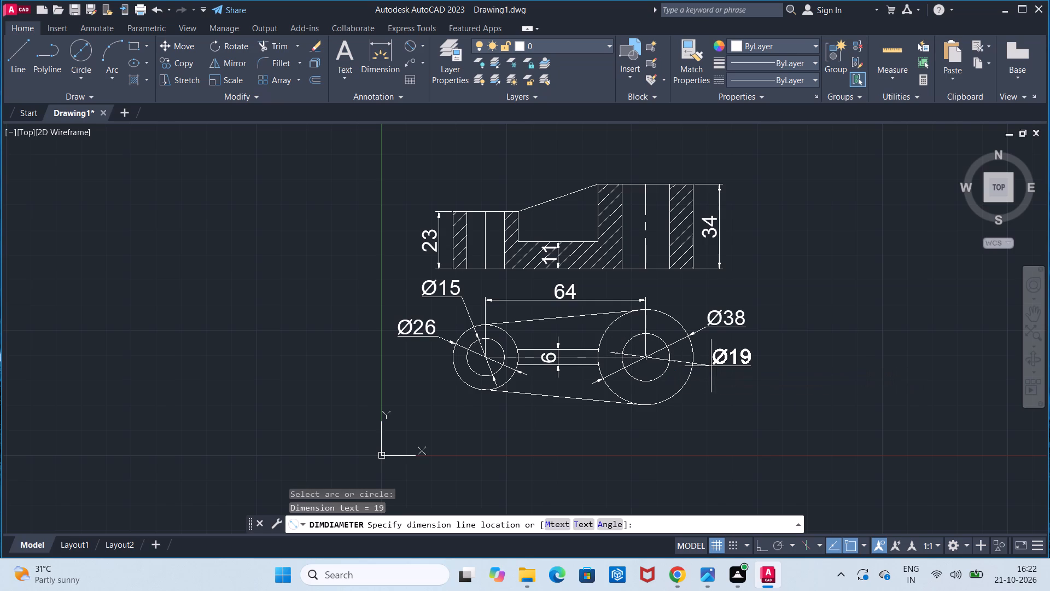
Apply the Join command to all geometry and dimensions of both views.
scroll(711, 366, "down", 1)
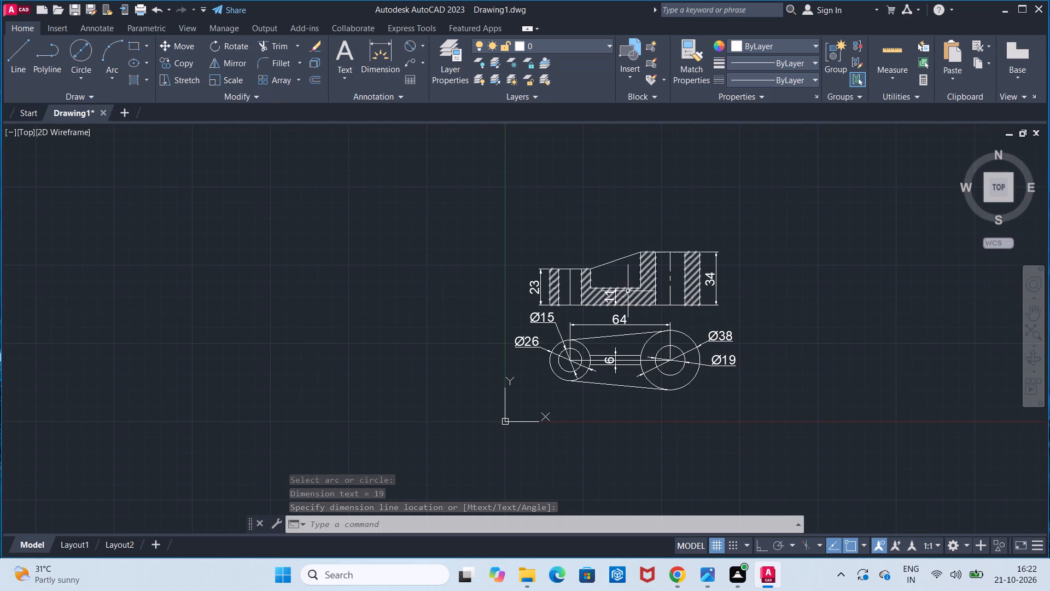
left_click(512, 206)
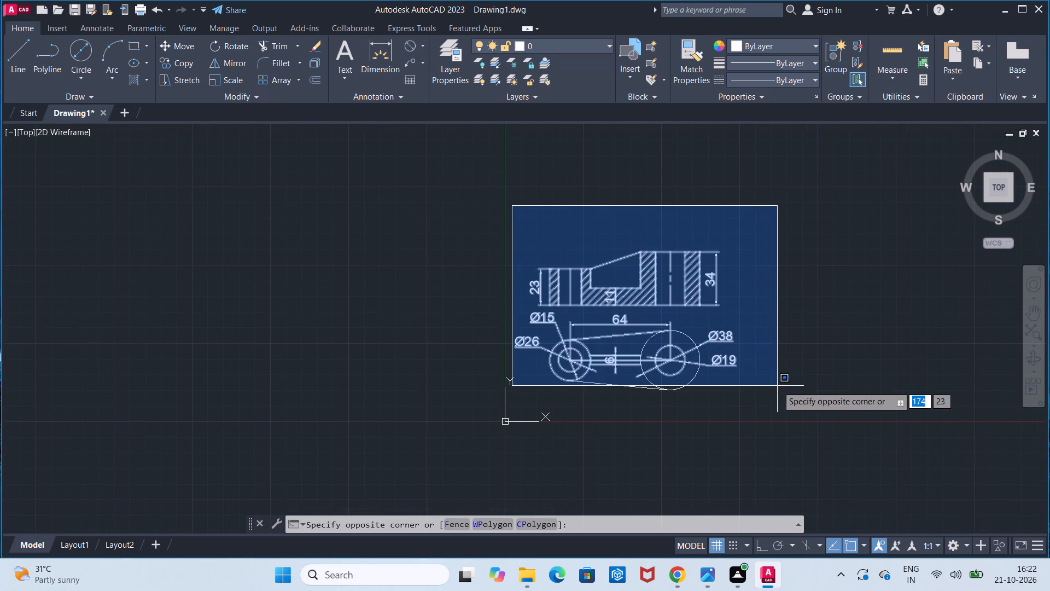
left_click(777, 394)
type("joi")
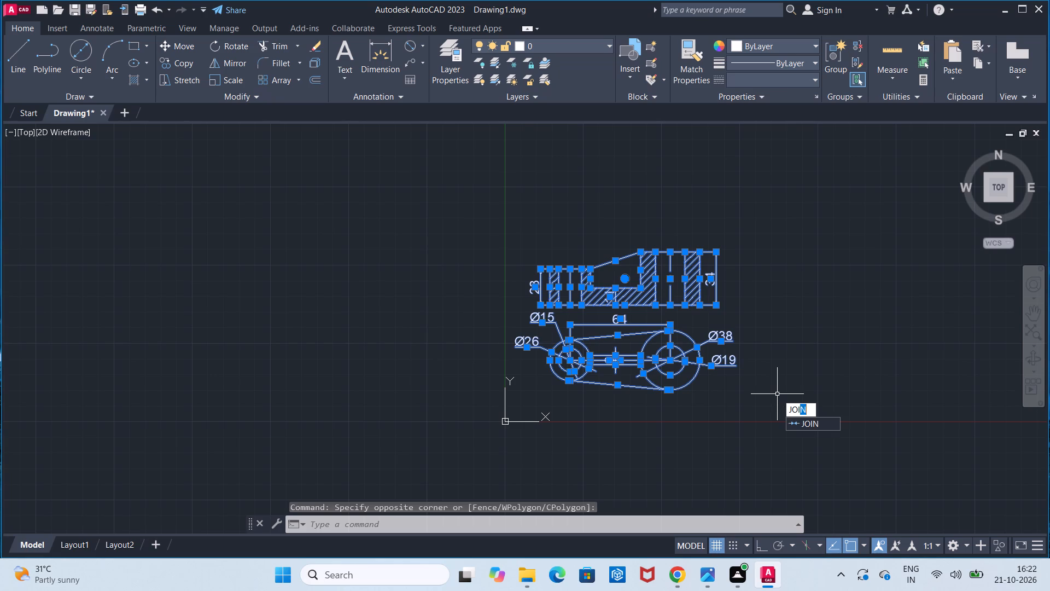
left_click(803, 423)
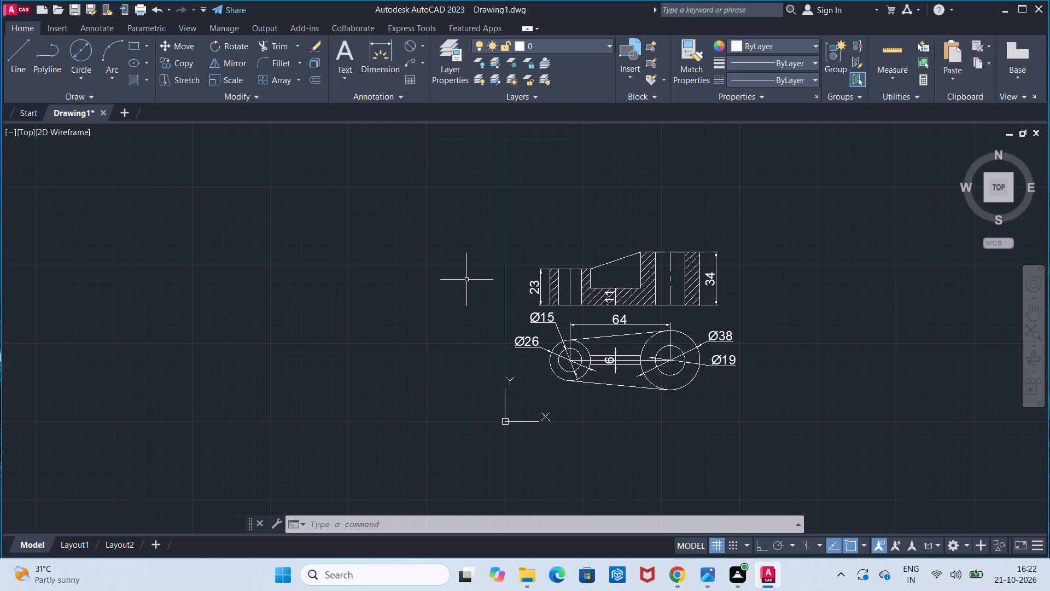
Turn off command-history logging with LOGFILEOFF.
left_click(420, 519)
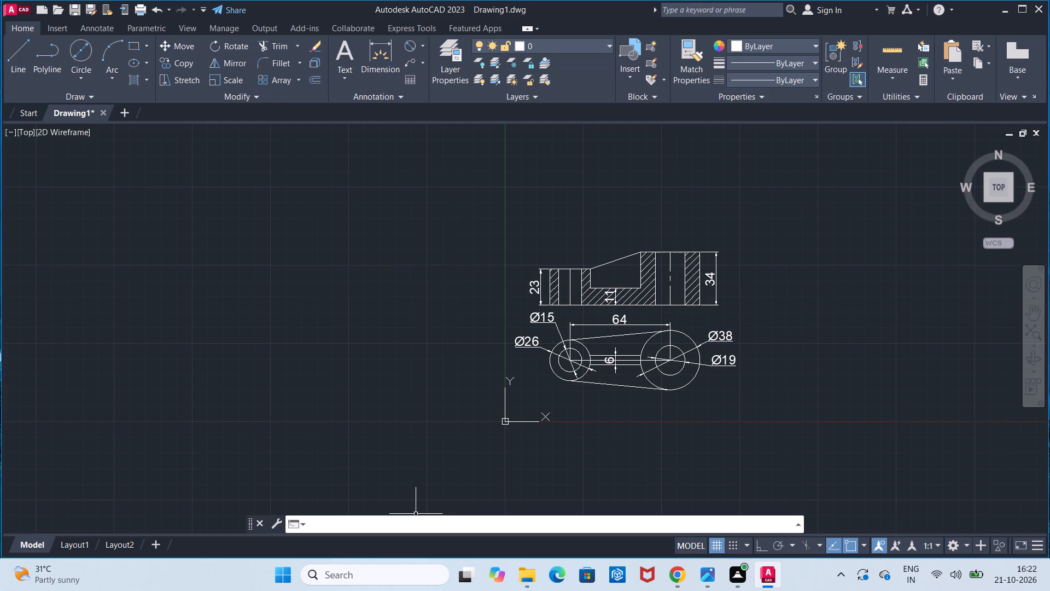
type("log")
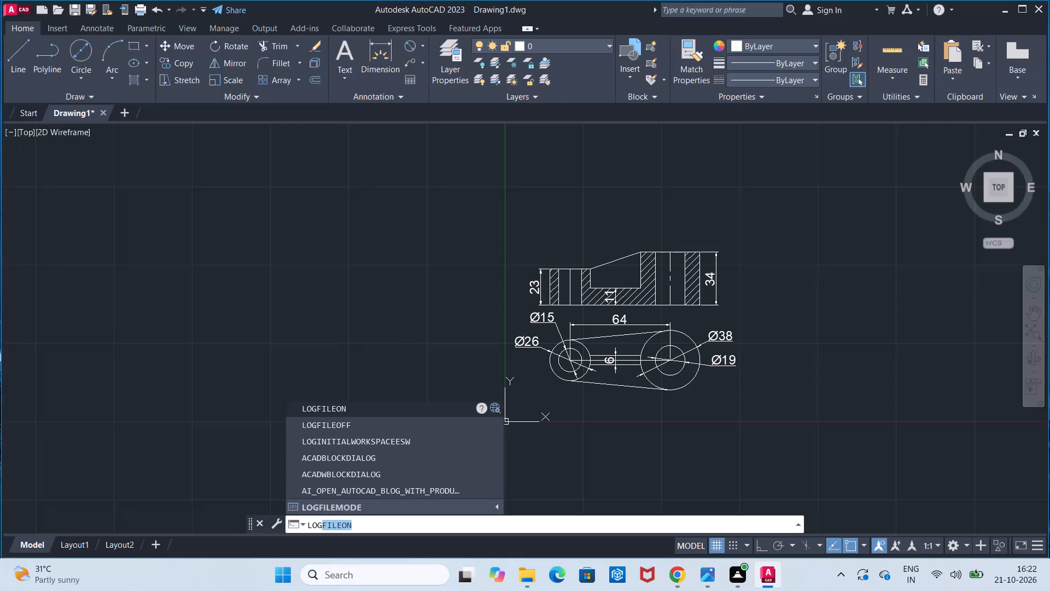
left_click(371, 425)
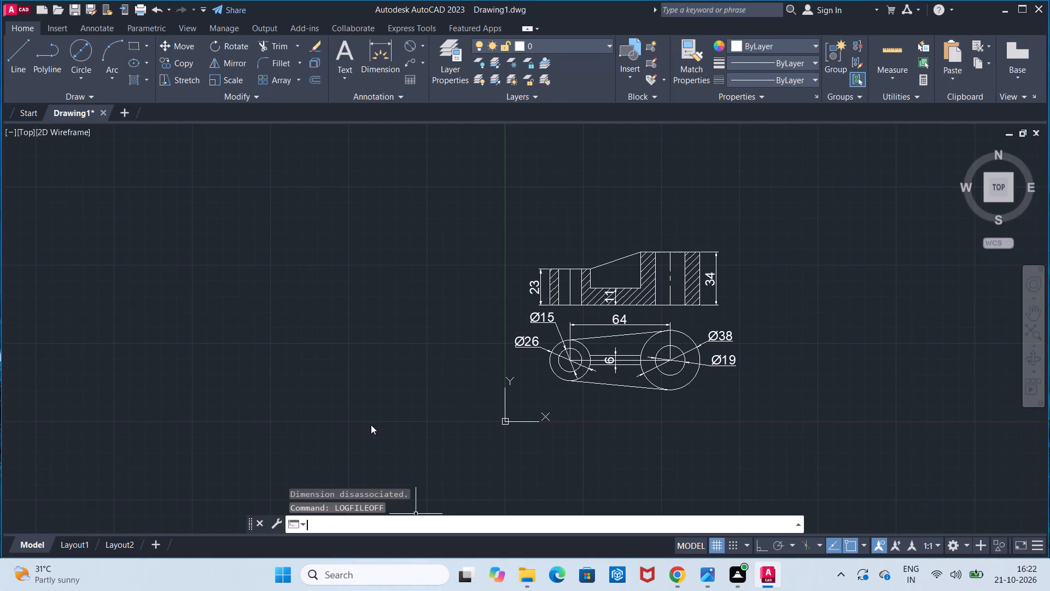
Save the drawing in Documents as "Flanged Connection link" in AutoCAD 2018 Drawing format.
left_click(78, 14)
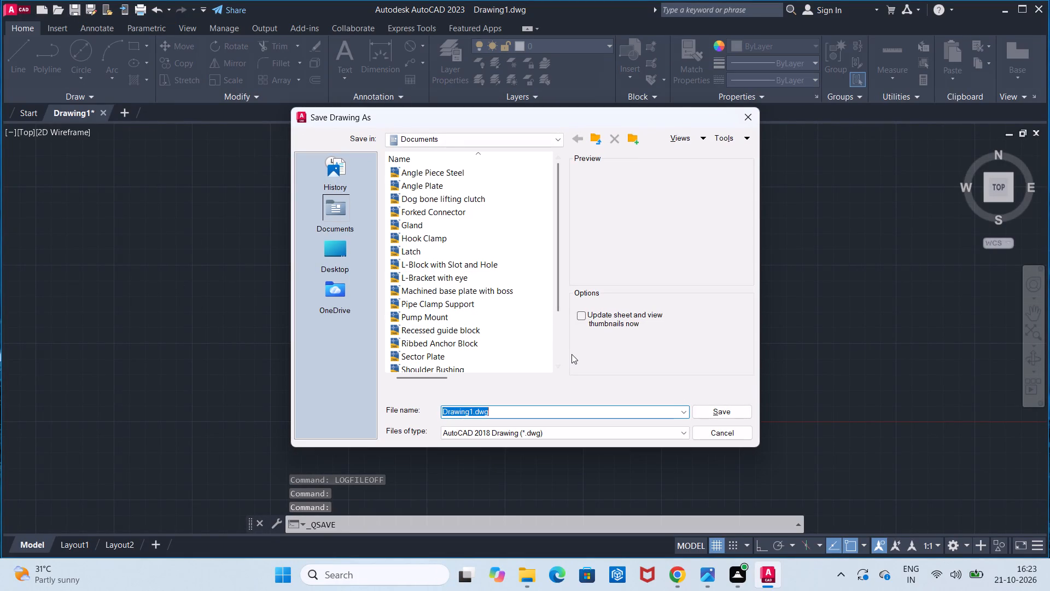
key("BackSpace")
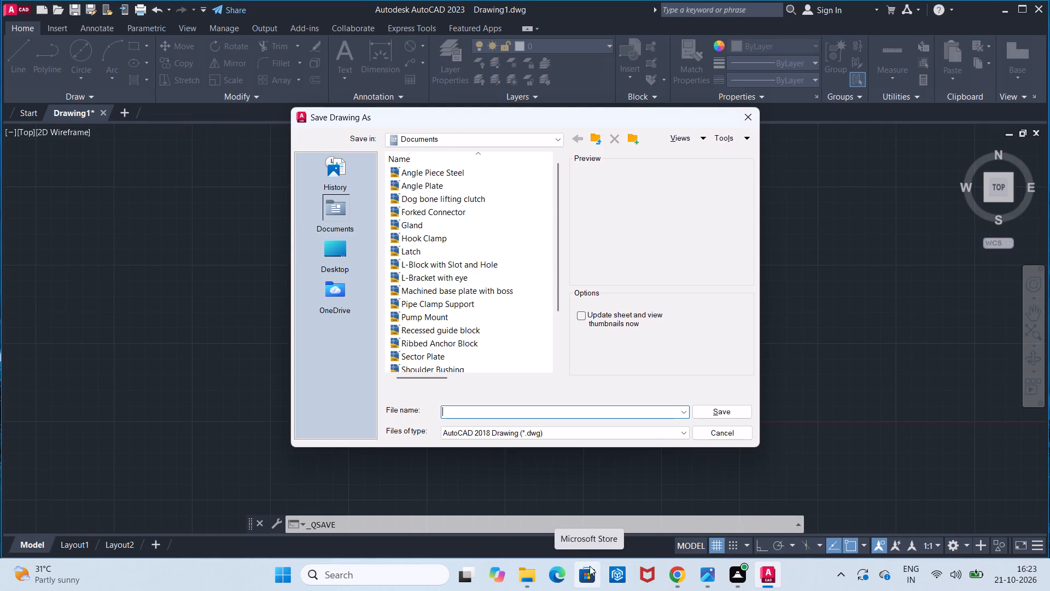
key("f")
type("langed")
key("space")
key("c")
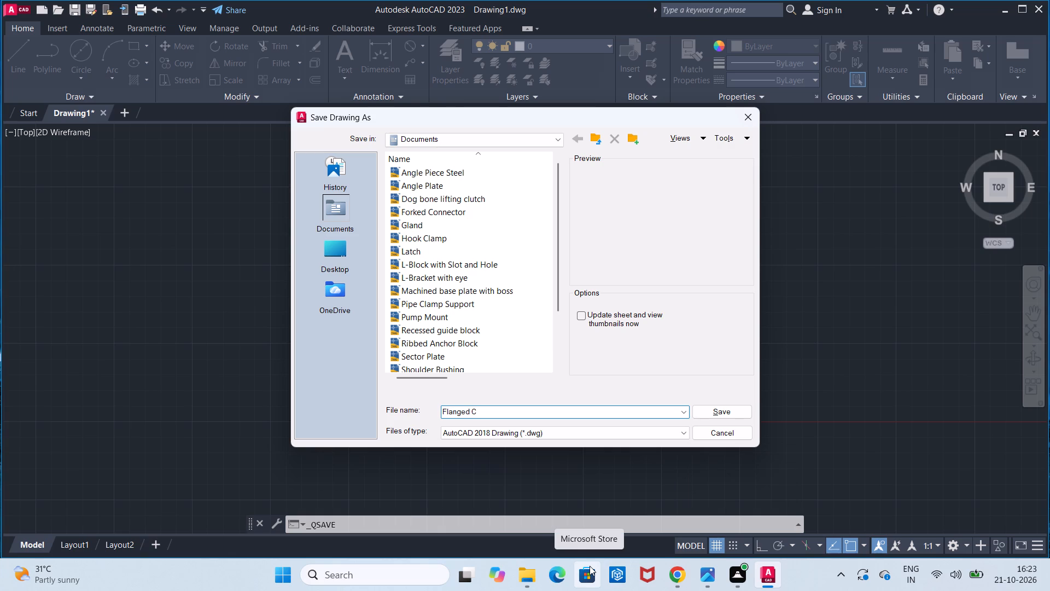
type("onnec")
type("tion link")
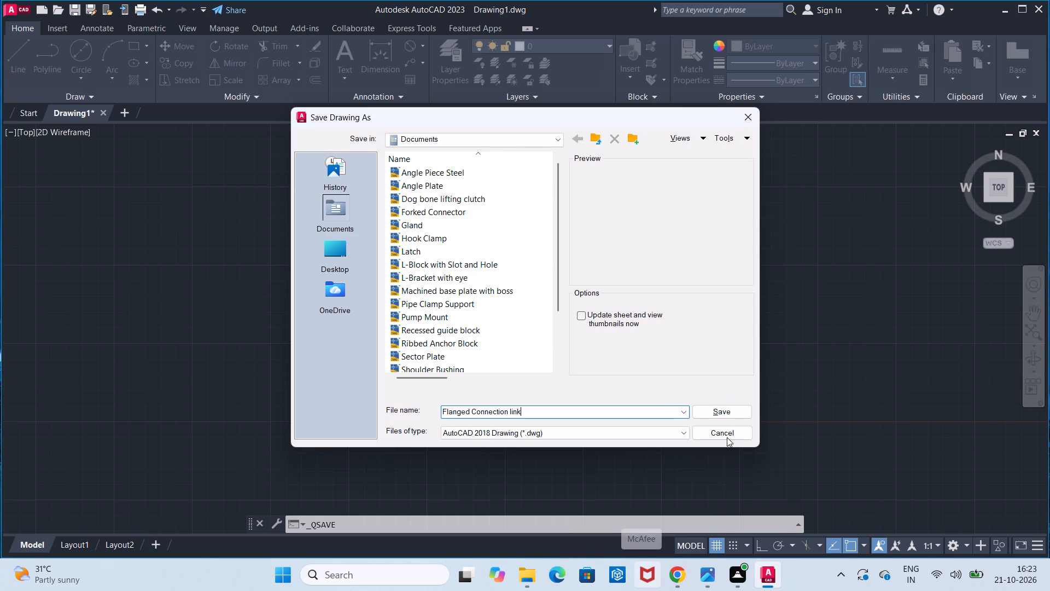
left_click(723, 408)
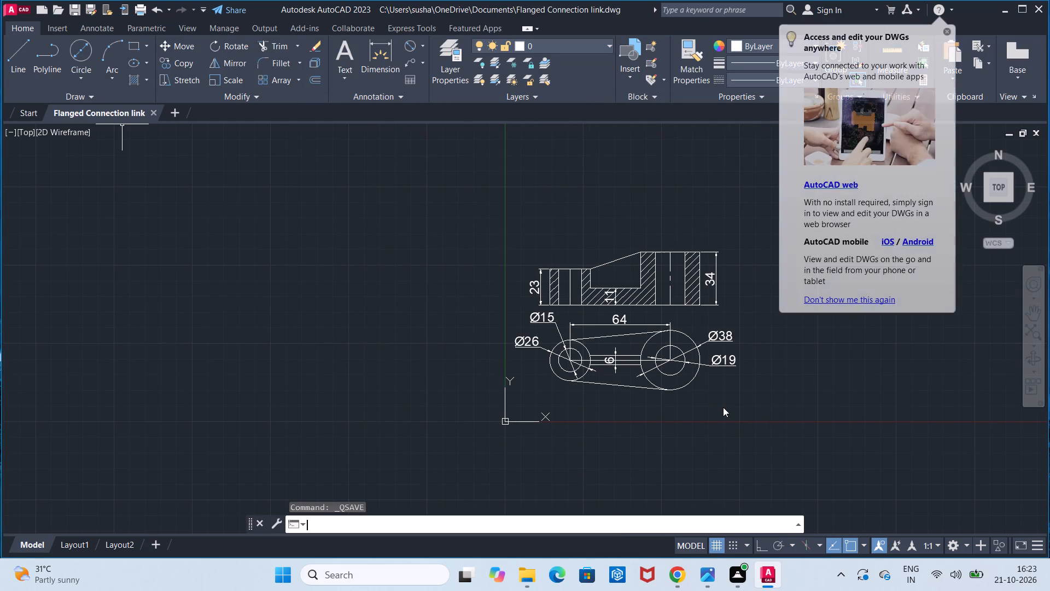
Set up the plot in landscape orientation, centred, on ISO A4 (297.00 x 210.00 MM) paper.
left_click(137, 10)
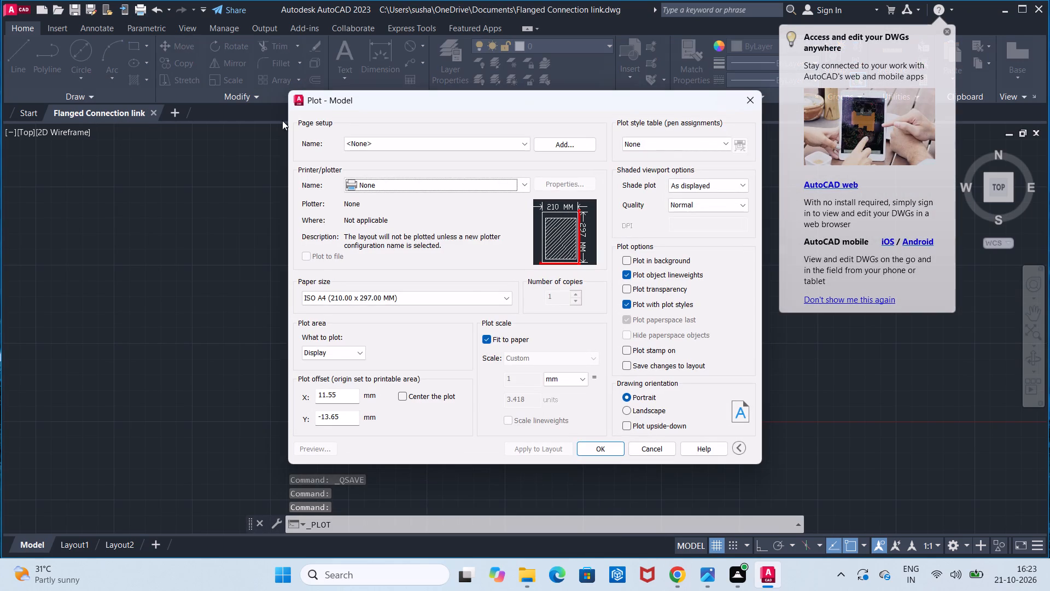
left_click(637, 410)
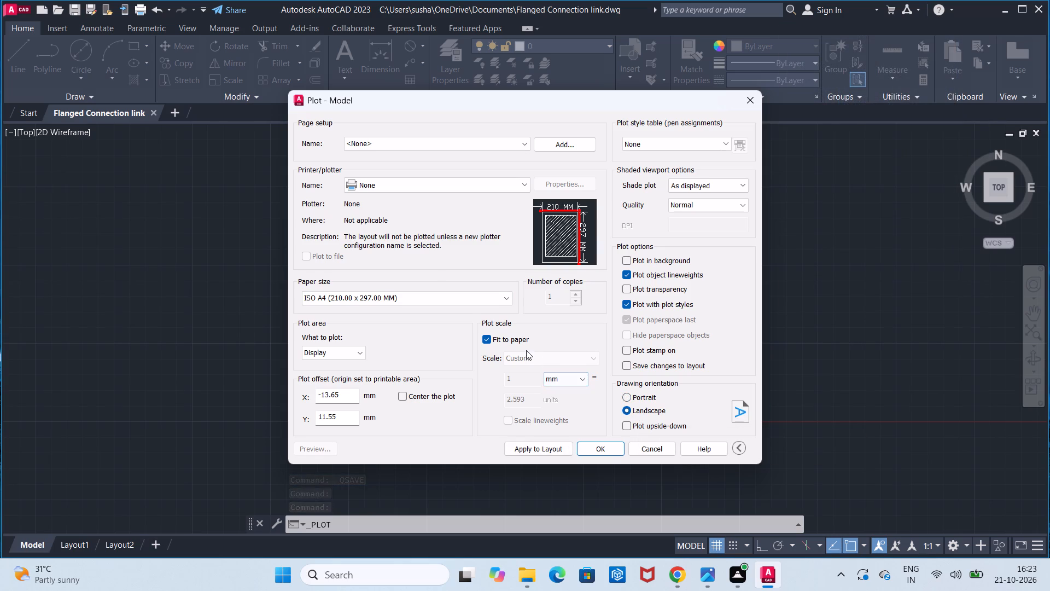
left_click(399, 399)
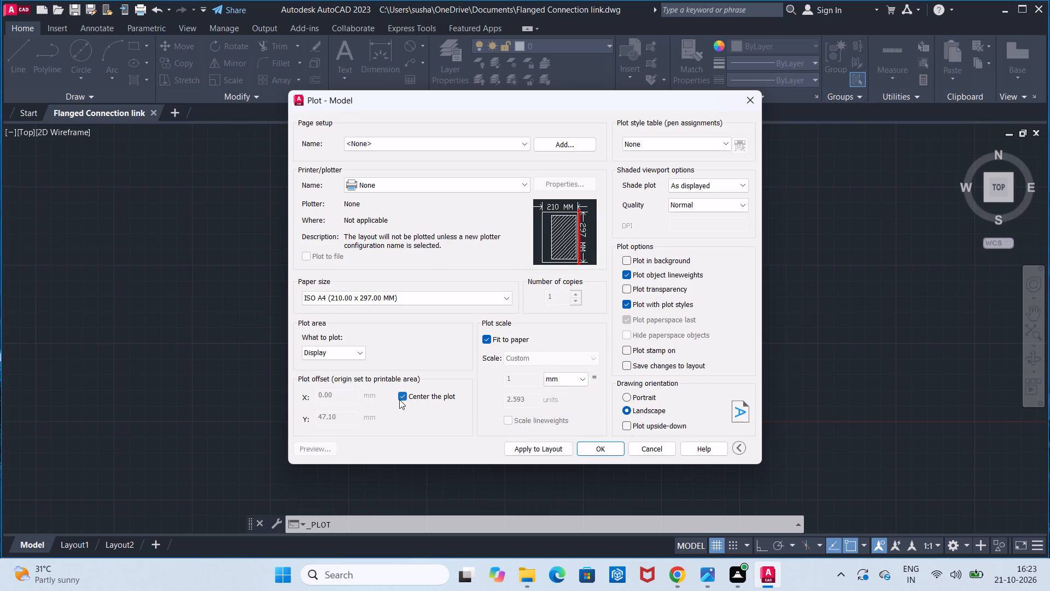
left_click(402, 300)
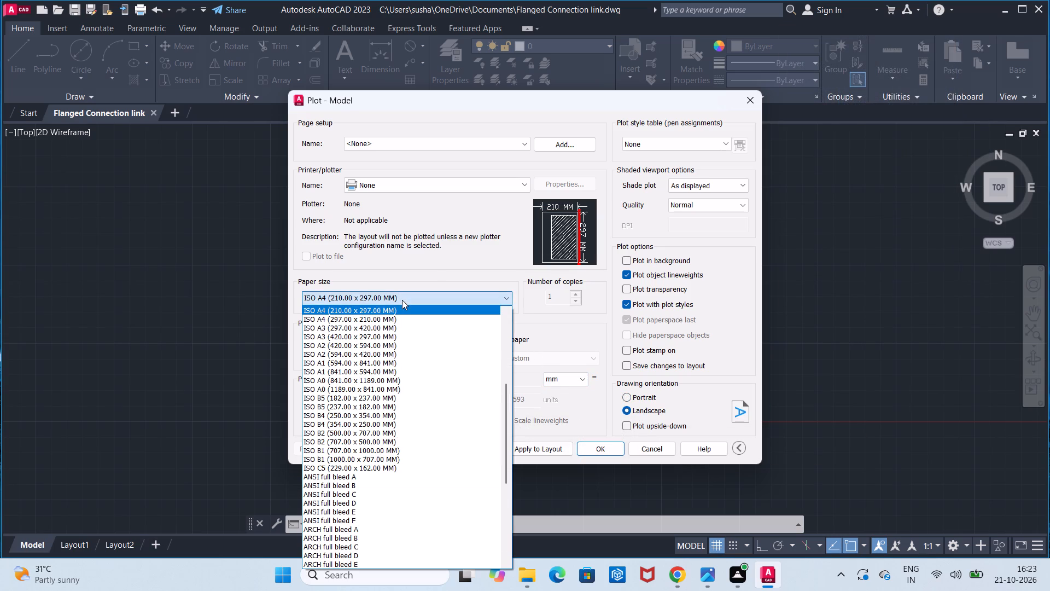
left_click(402, 317)
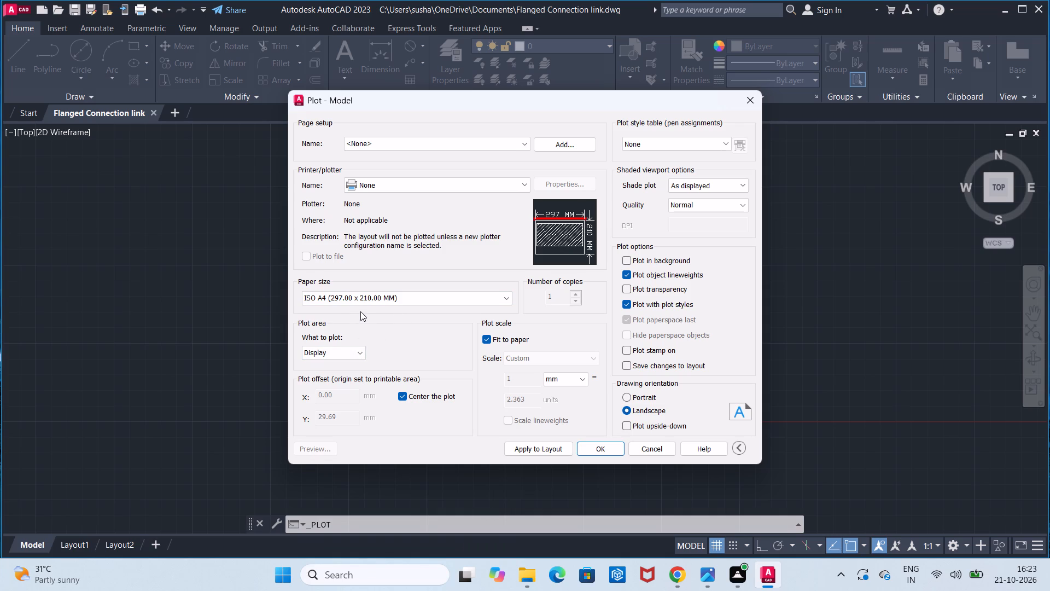
Set the plot area to a window enclosing both dimensioned views of the link.
left_click(345, 354)
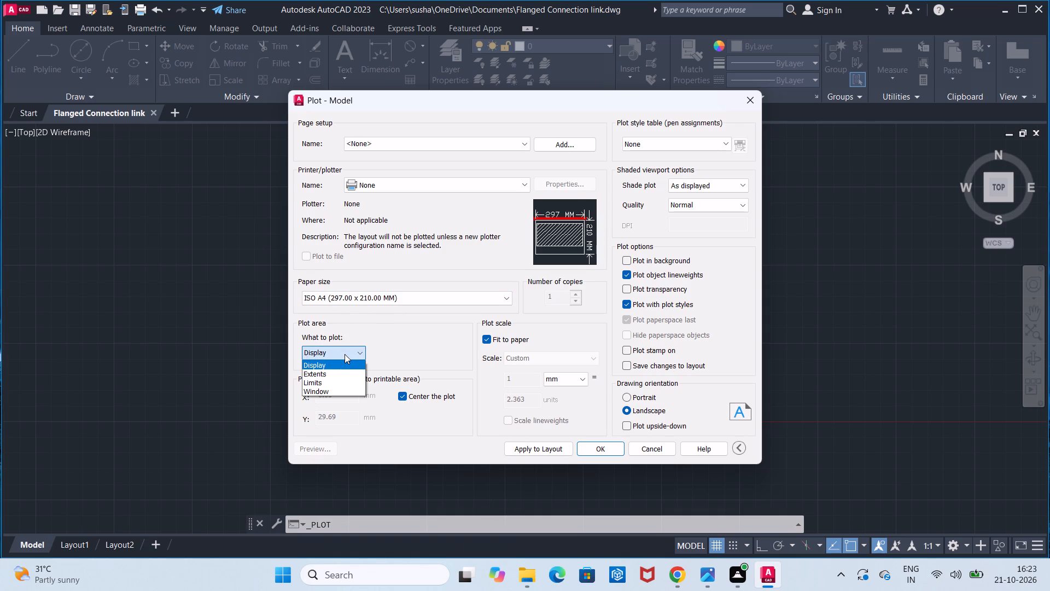
left_click(347, 389)
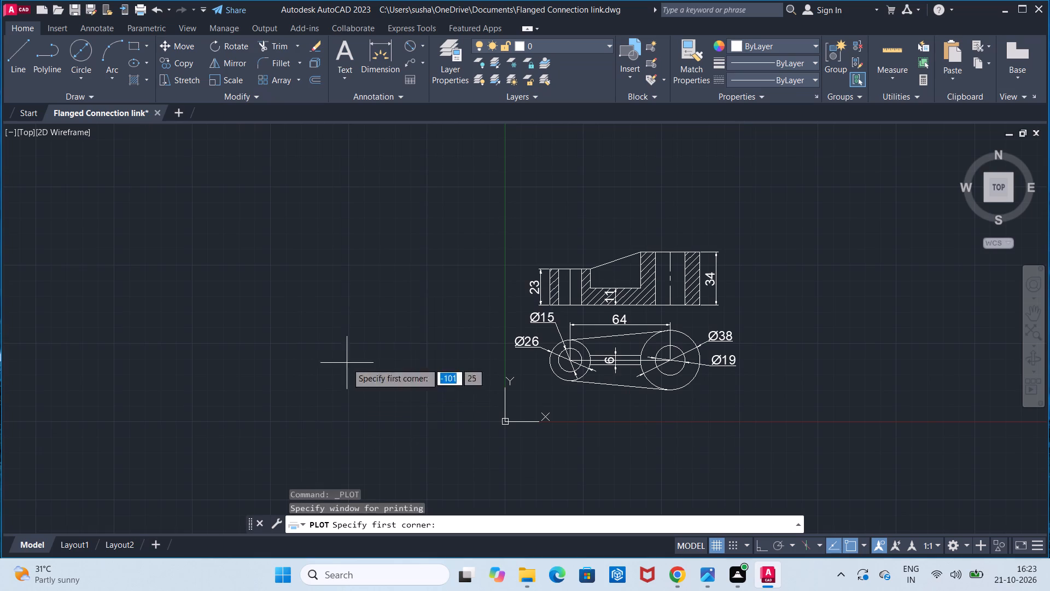
left_click(500, 212)
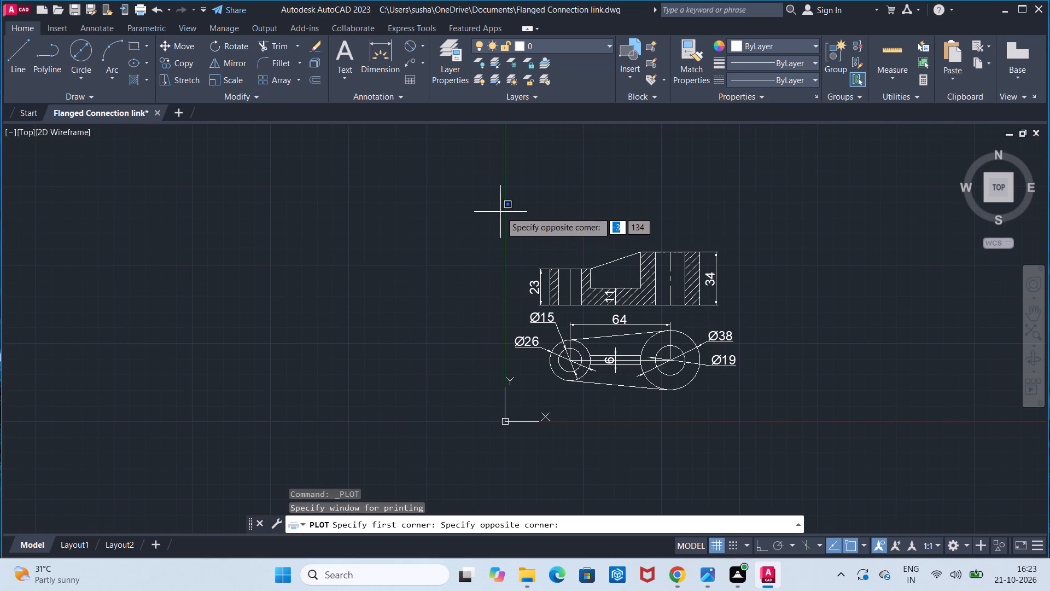
left_click(768, 405)
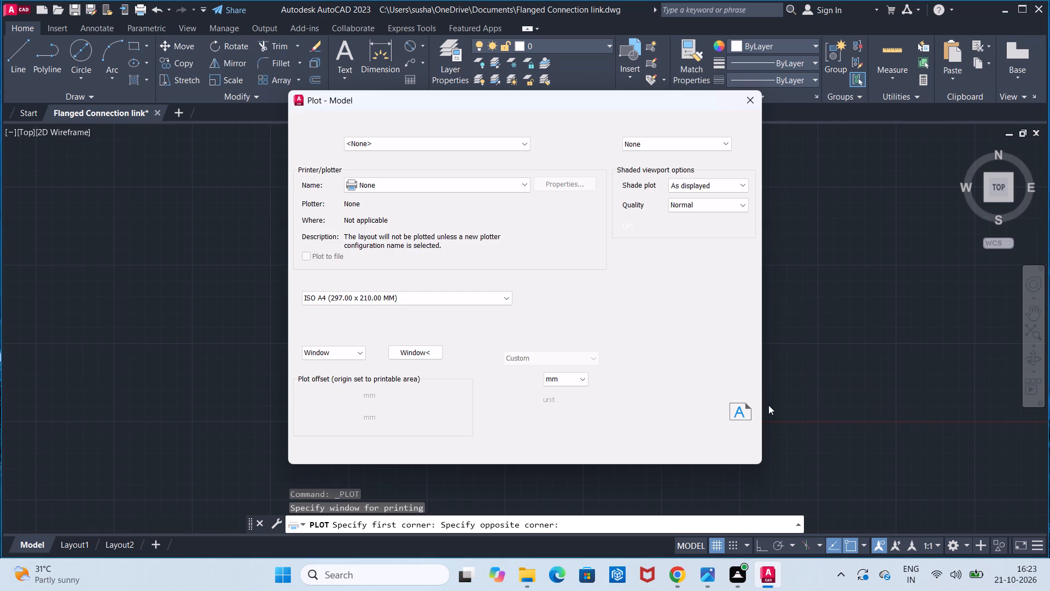
Plot with DWG To PDF.pc3 and save the file as "Flanged Connection link-Model.pdf" in Documents.
left_click(419, 184)
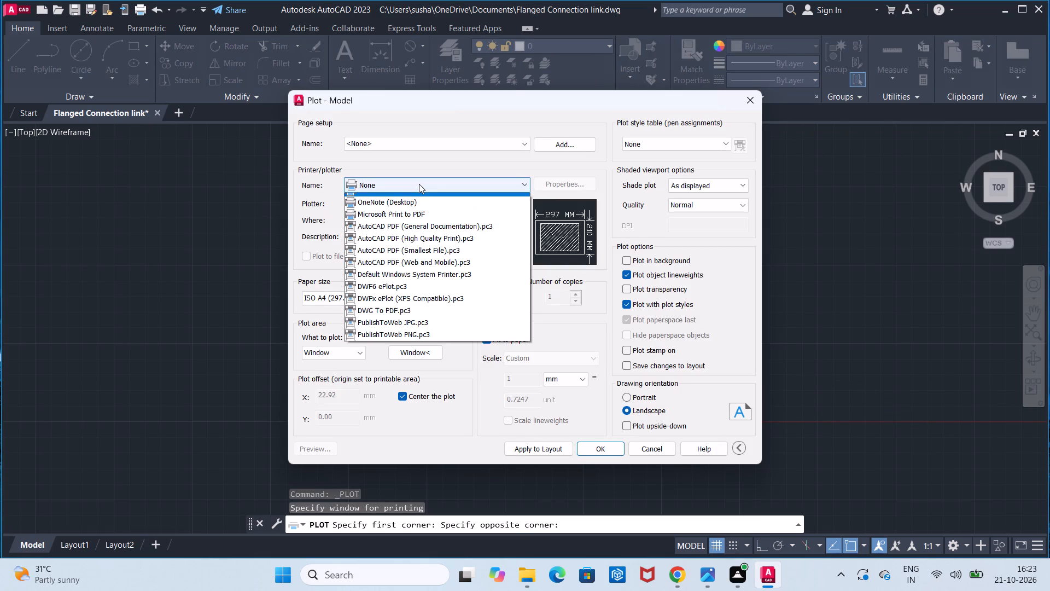
left_click(437, 314)
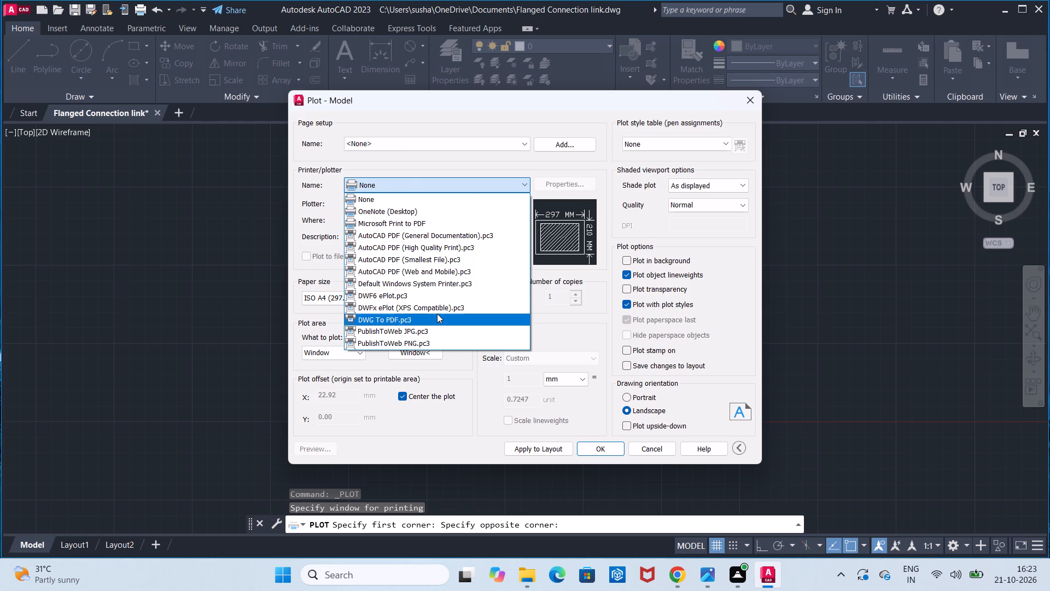
left_click(609, 451)
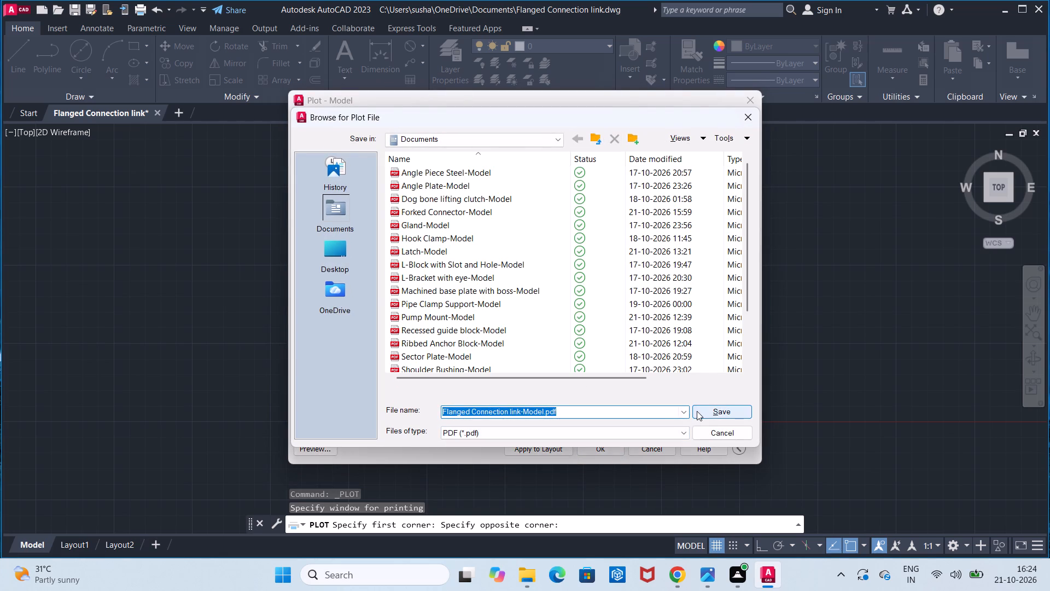
left_click(697, 411)
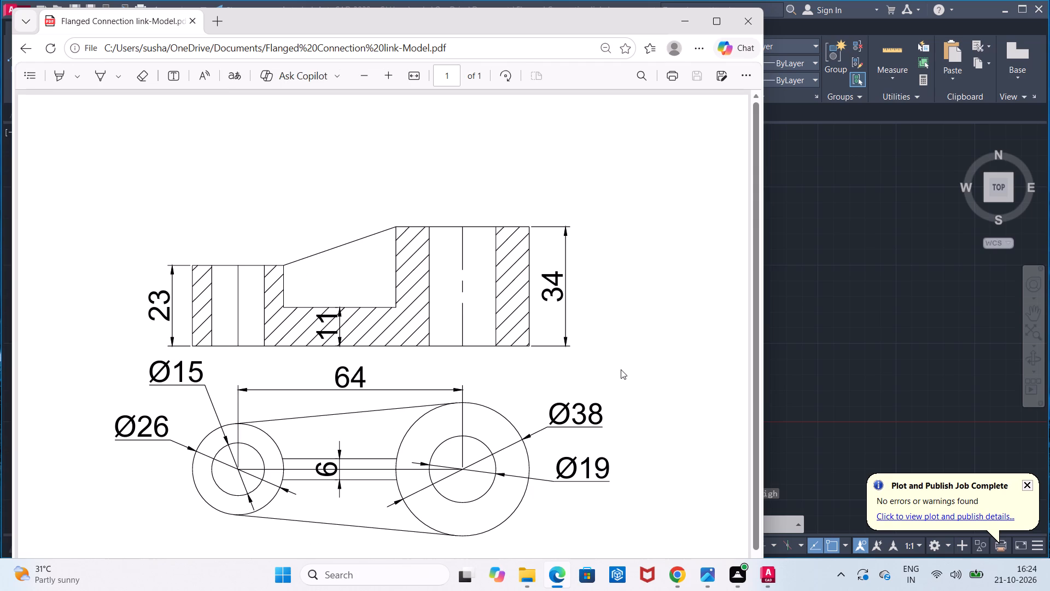
Look over the plotted PDF in Microsoft Edge and close it.
scroll(621, 369, "down", 3)
scroll(621, 369, "up", 3)
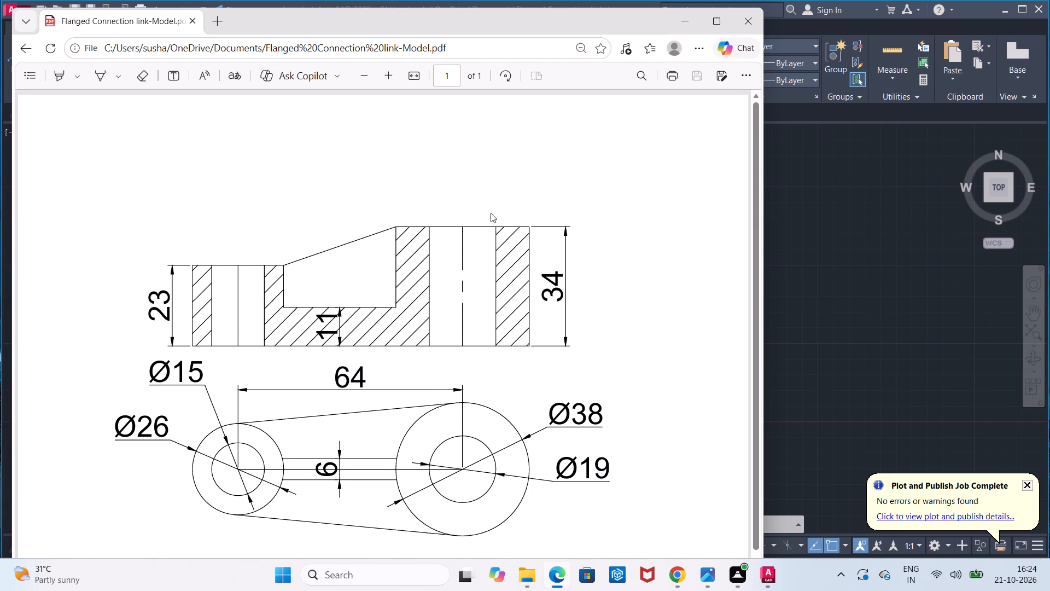
left_click(742, 18)
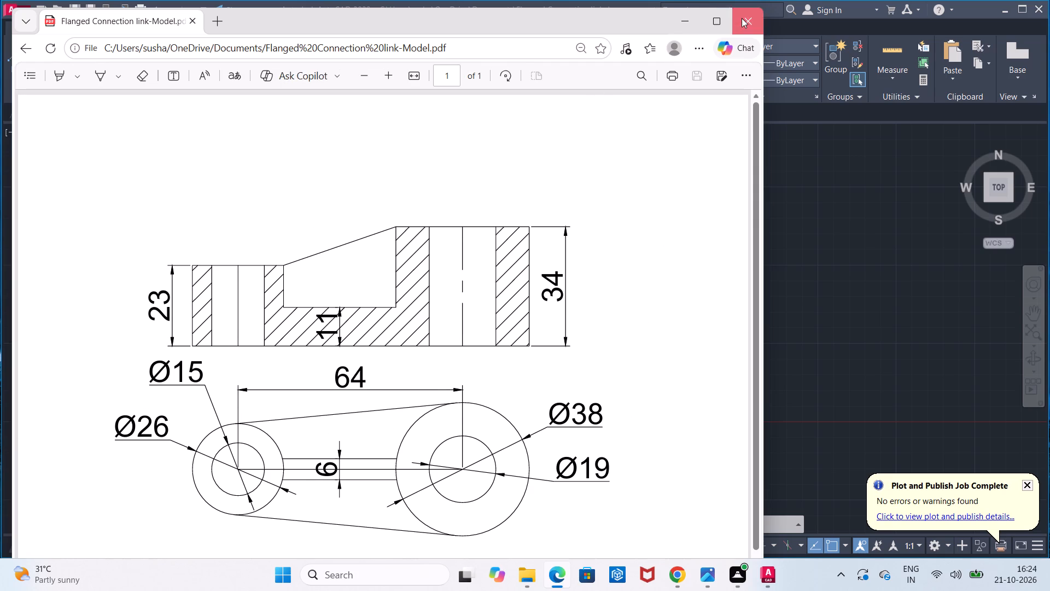
Close AutoCAD together with the flanged connection link drawing.
left_click(1032, 14)
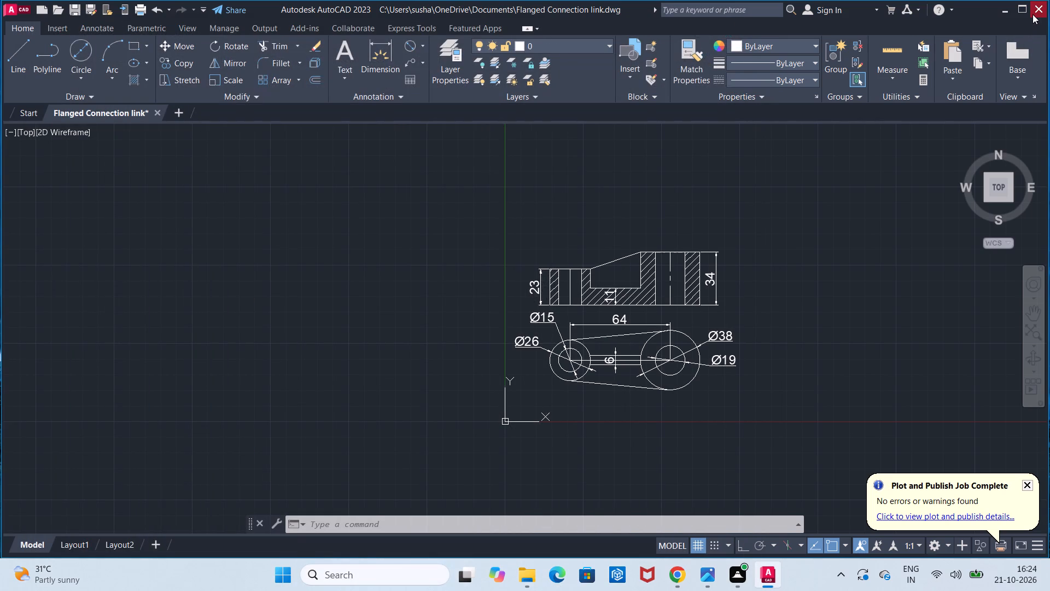
left_click(496, 317)
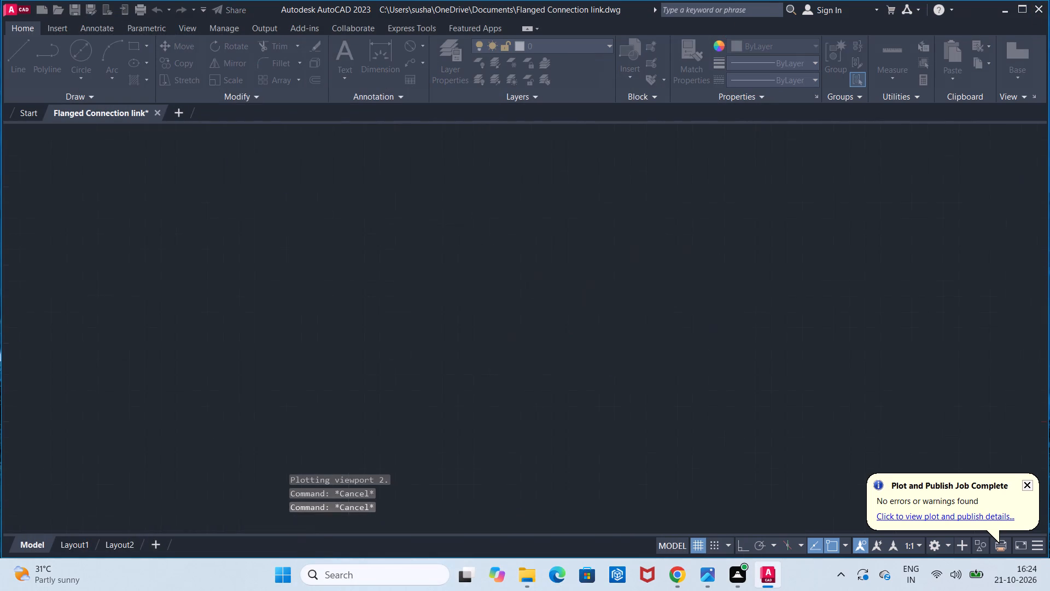